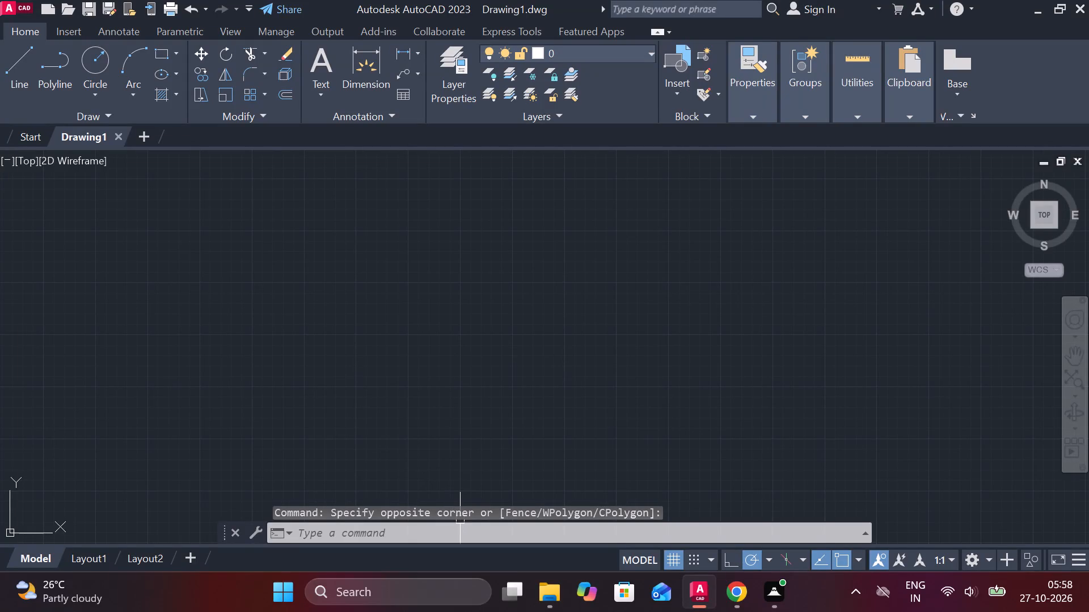
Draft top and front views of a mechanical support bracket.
Turn on command logging with LOGFILEON.
{"action": "type", "text": "log"}
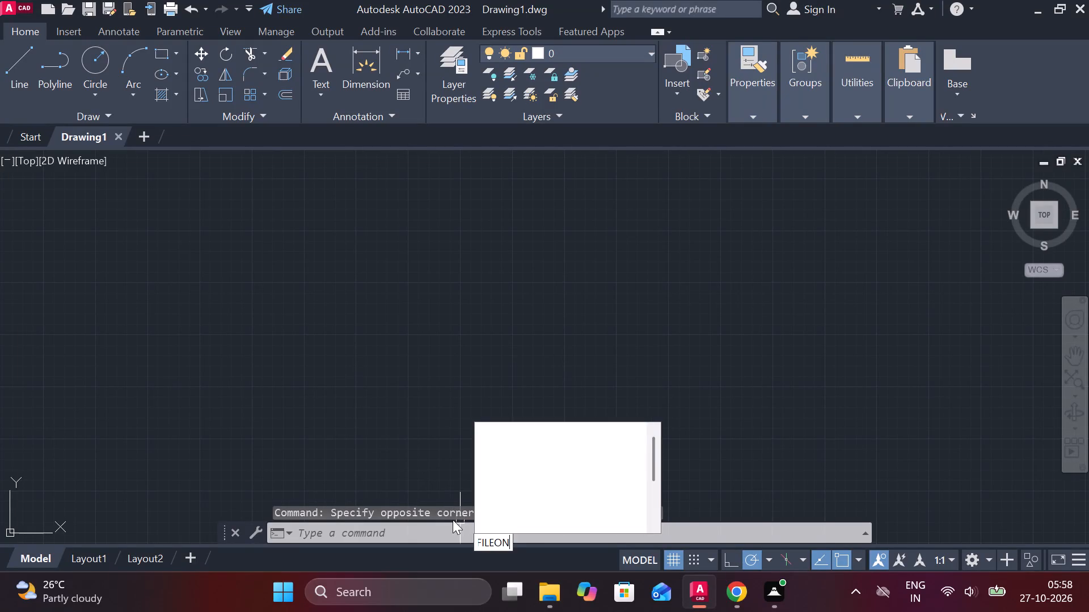
{"action": "left_click", "coordinate": [532, 433]}
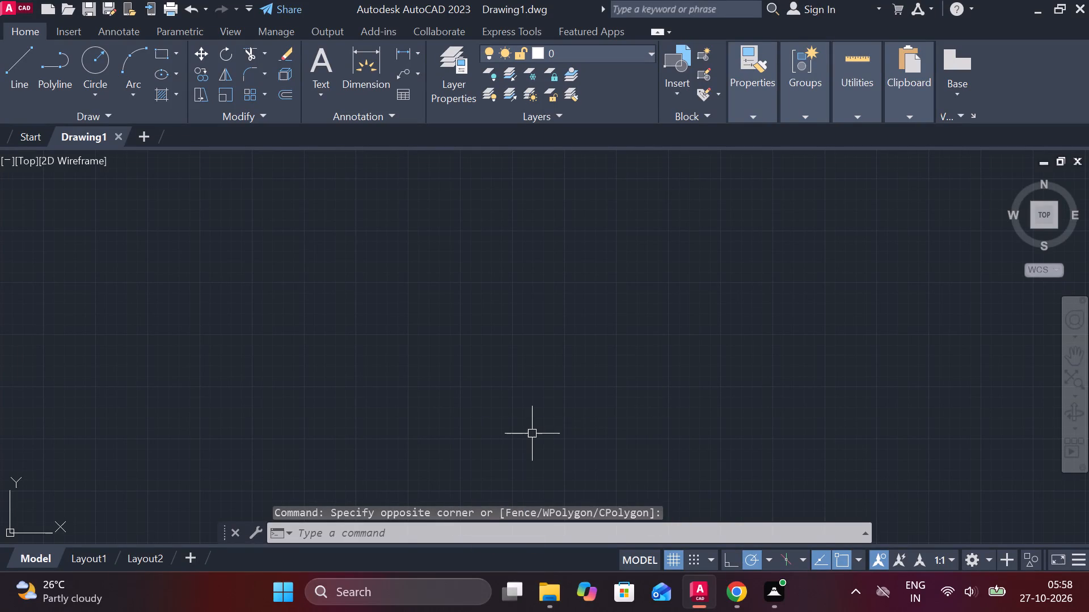
Set the model space limits with lower-left corner 0,0 and upper-right corner 297,210.
{"action": "type", "text": "limits"}
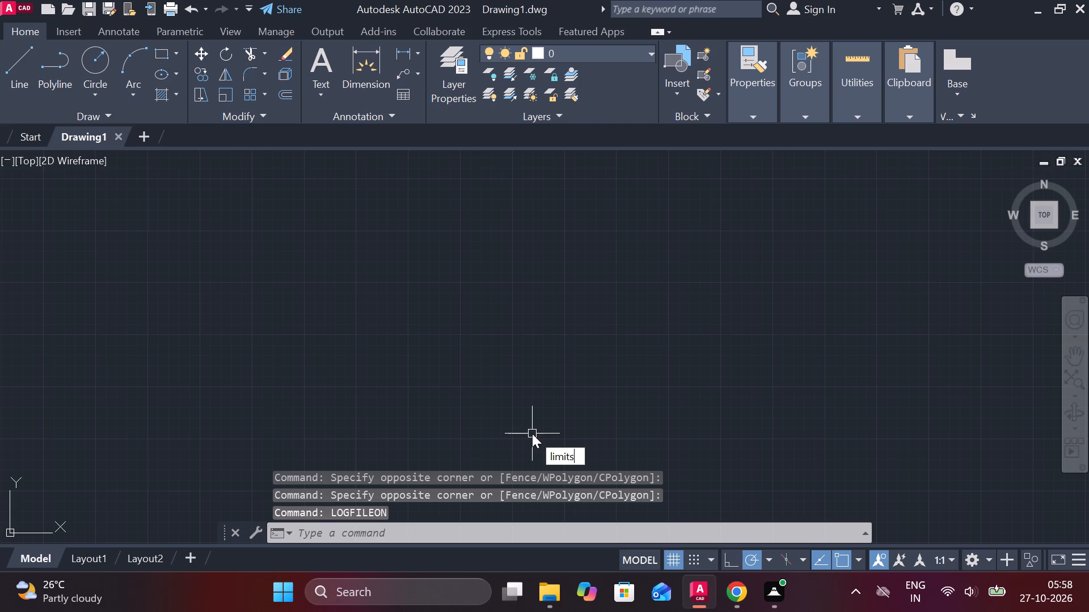
{"action": "key", "text": "Return"}
{"action": "type", "text": "0,"}
{"action": "key", "text": "0"}
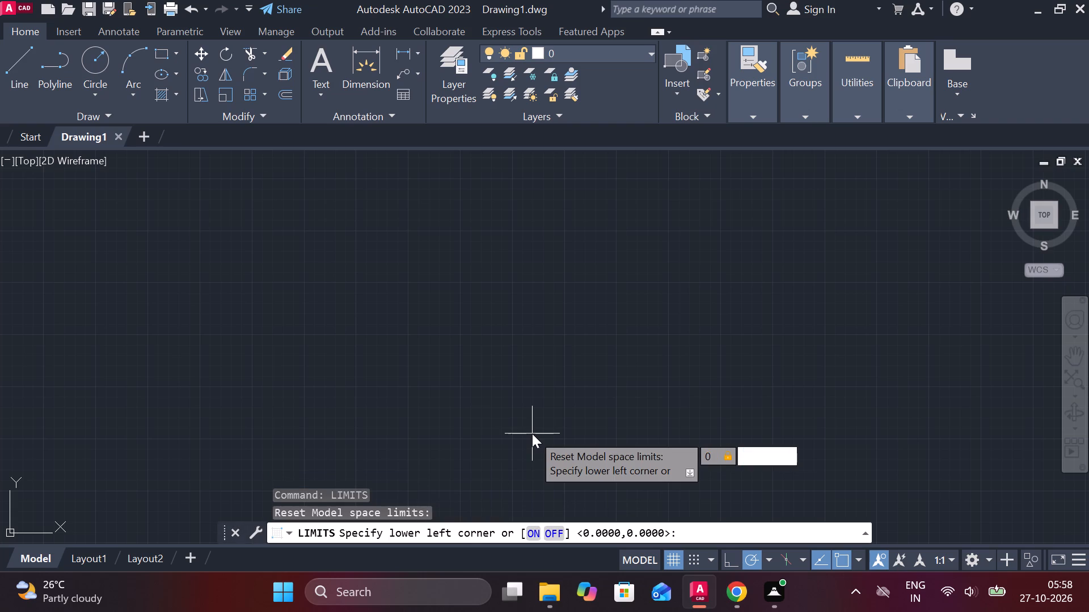
{"action": "key", "text": "Return"}
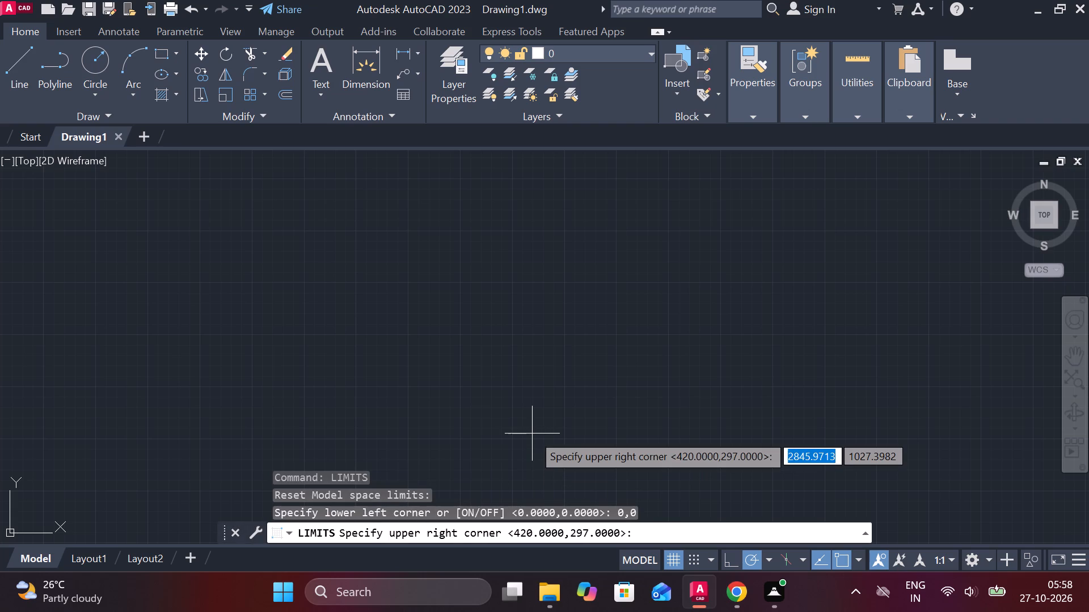
{"action": "type", "text": "297"}
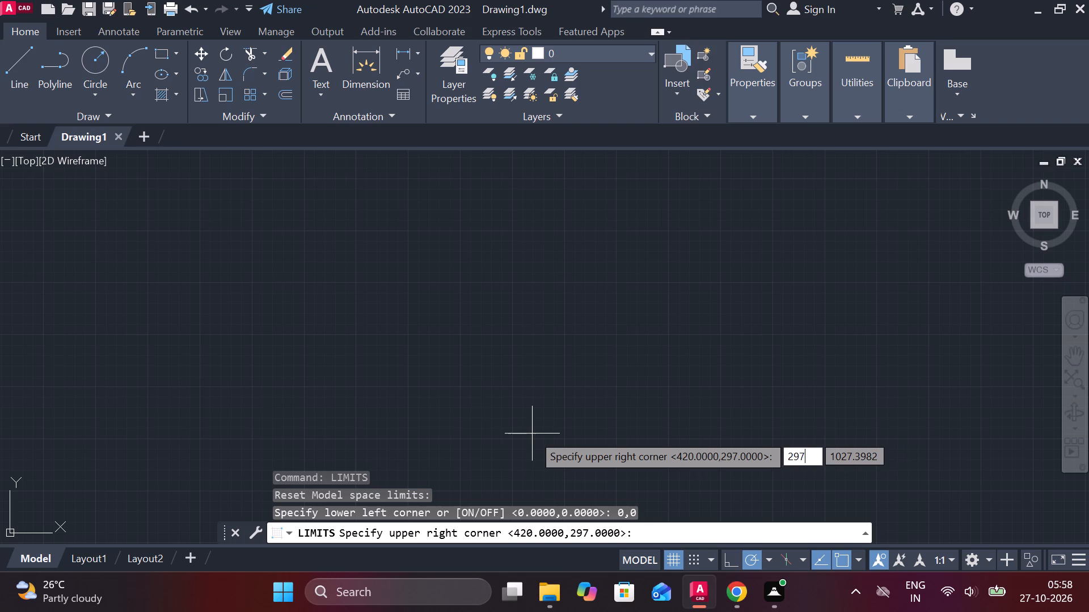
{"action": "type", "text": ",210"}
{"action": "key", "text": "Return"}
{"action": "key", "text": "z"}
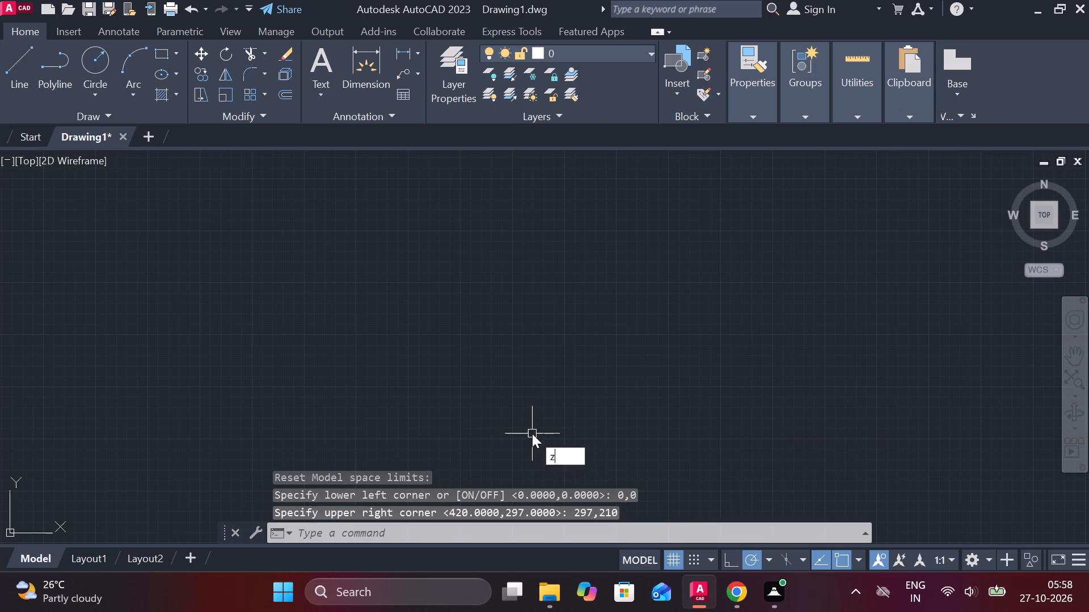
{"action": "key", "text": "Return"}
{"action": "key", "text": "e"}
{"action": "key", "text": "Return"}
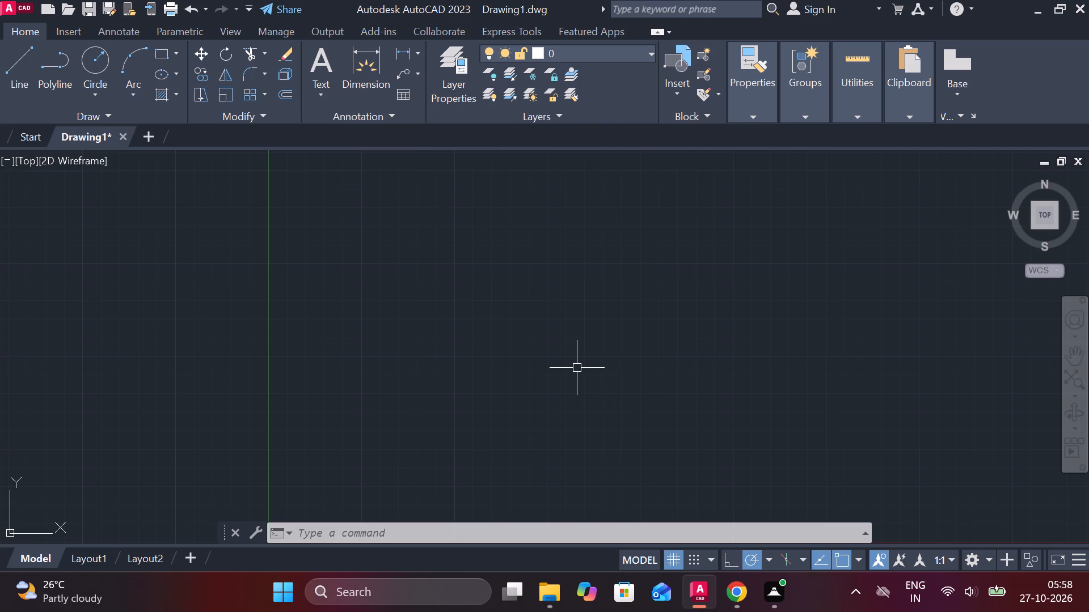
{"action": "key", "text": "Escape"}
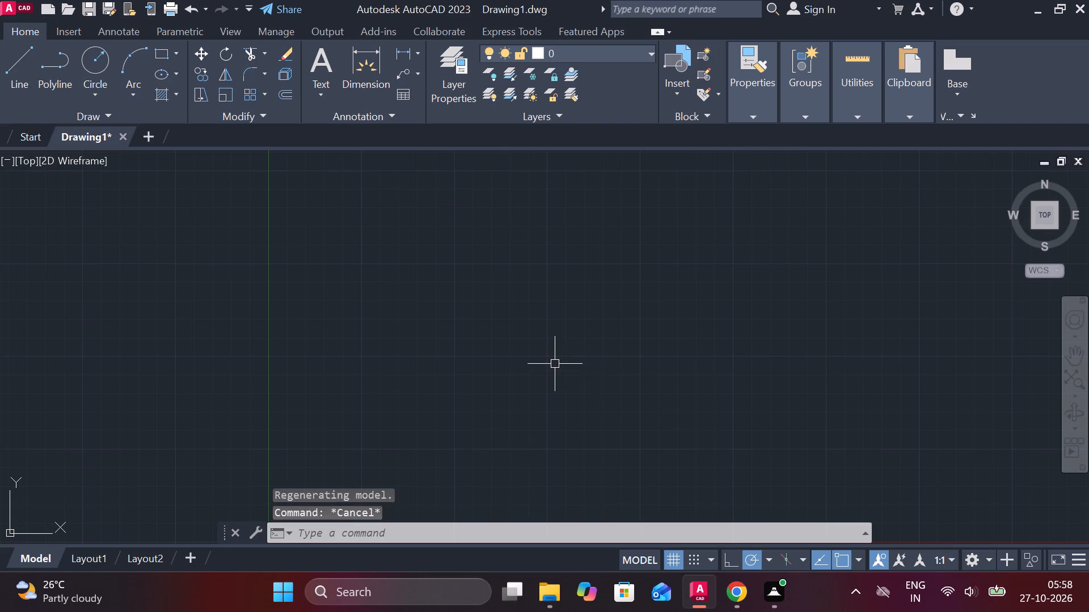
Draw a circle of diameter 60 in the empty drawing area, within the drawing limits.
{"action": "type", "text": "c"}
{"action": "key", "text": "space"}
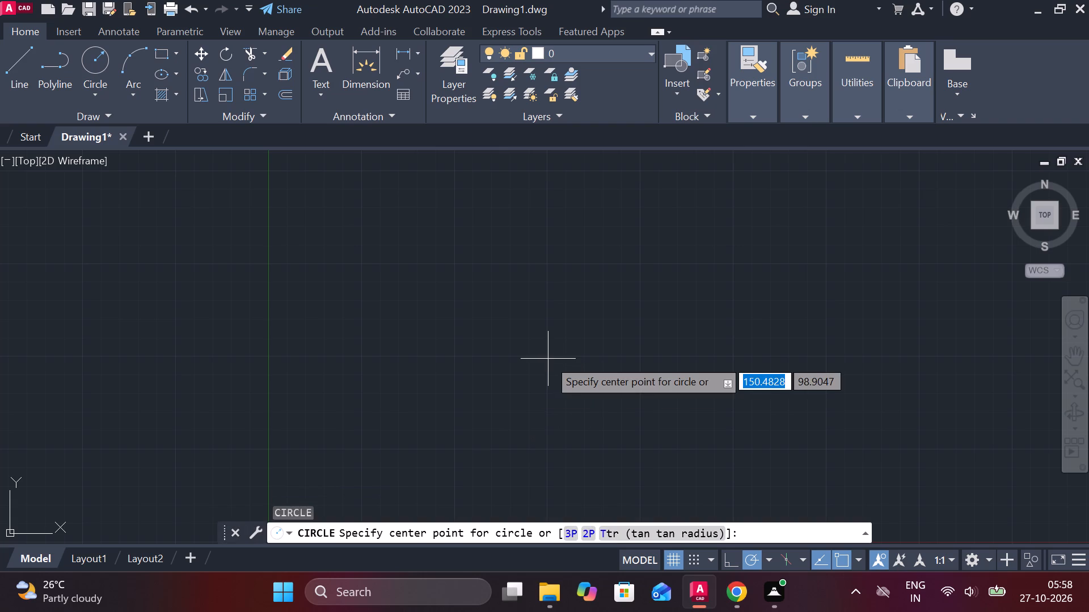
{"action": "left_click", "coordinate": [510, 320]}
{"action": "type", "text": "d 60"}
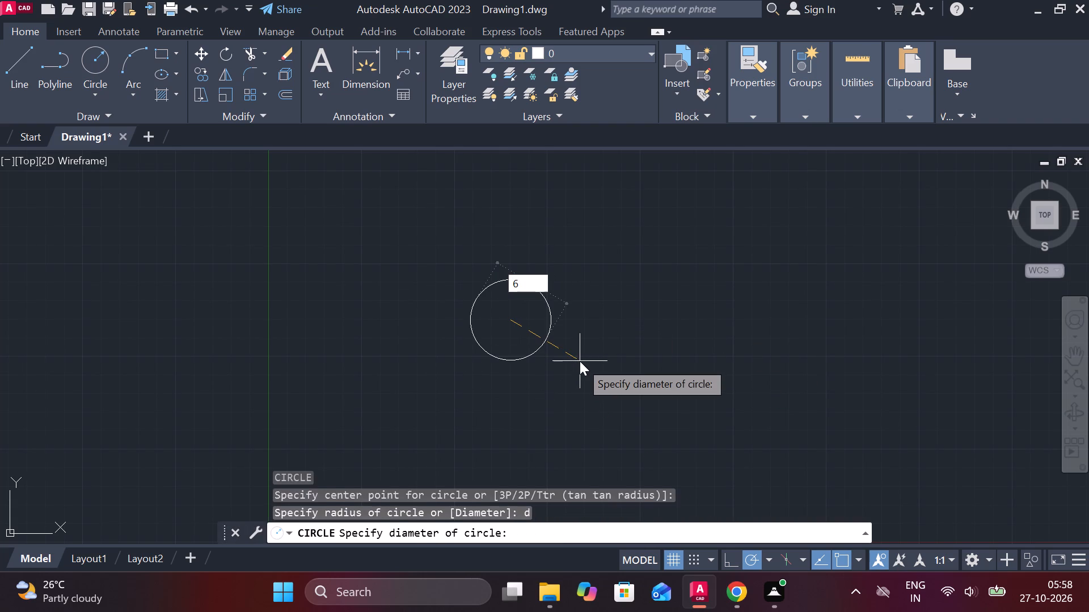
{"action": "key", "text": "Return"}
Draw a horizontal line 100 long from the circle's centre towards the right.
{"action": "scroll", "coordinate": [630, 309], "scroll_direction": "up", "scroll_amount": 1}
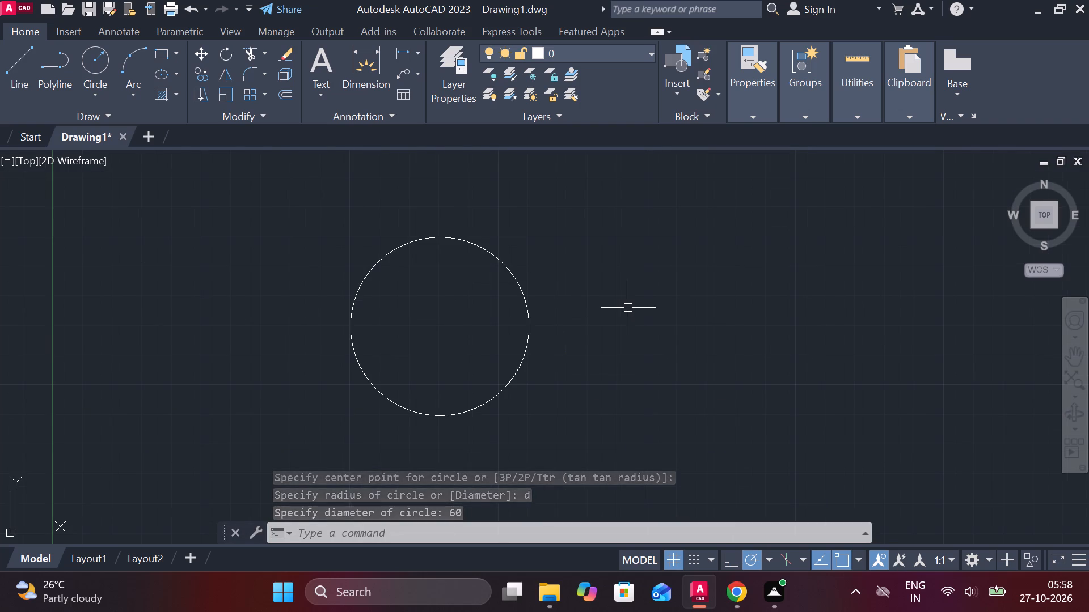
{"action": "scroll", "coordinate": [628, 308], "scroll_direction": "down", "scroll_amount": 2}
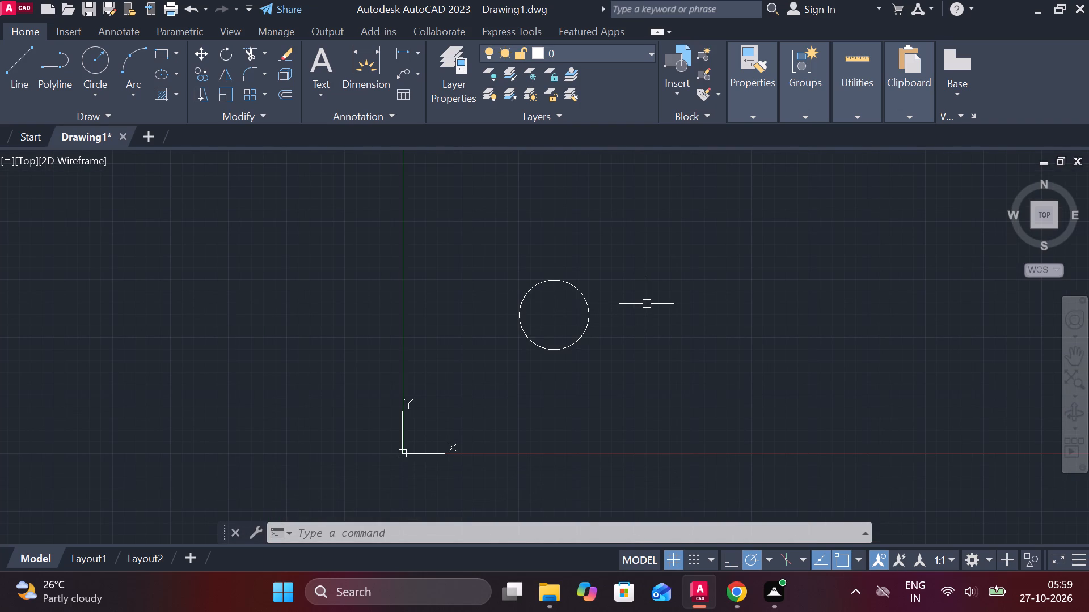
{"action": "key", "text": "l"}
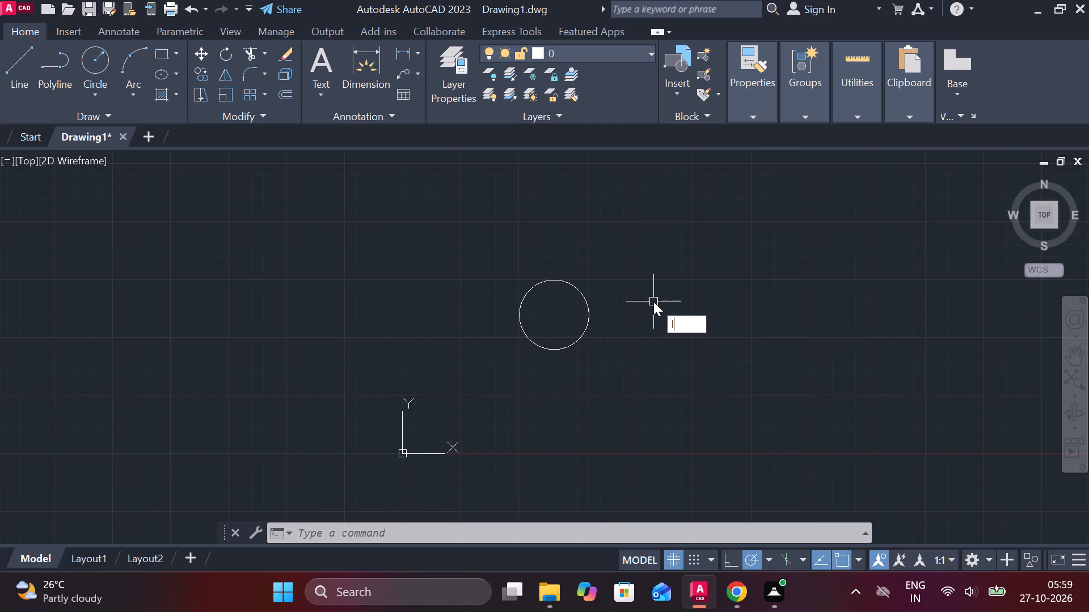
{"action": "key", "text": "Return"}
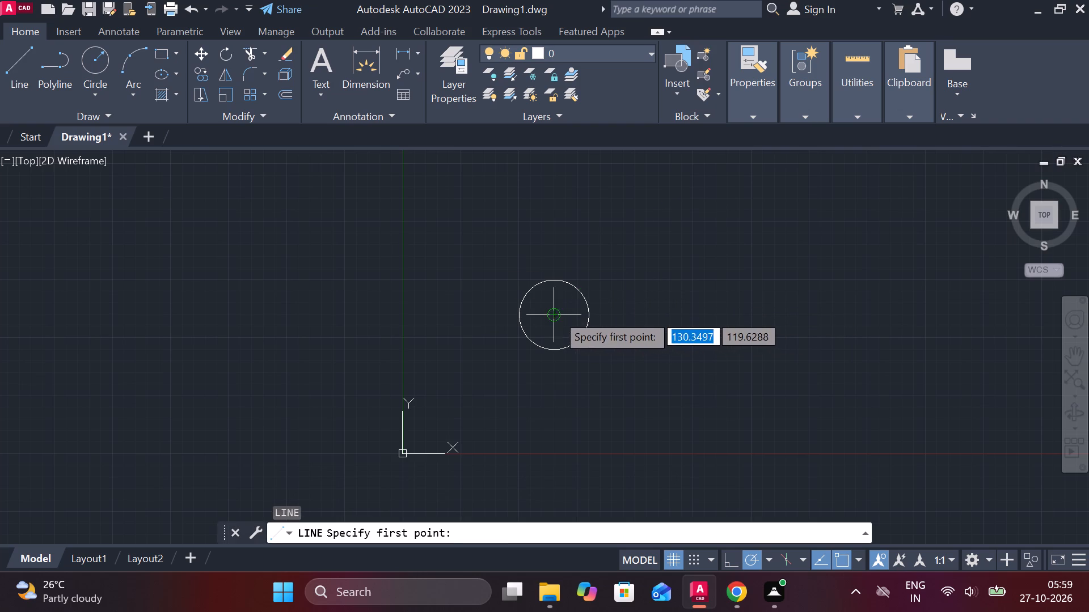
{"action": "left_click", "coordinate": [556, 314]}
{"action": "key", "text": "1"}
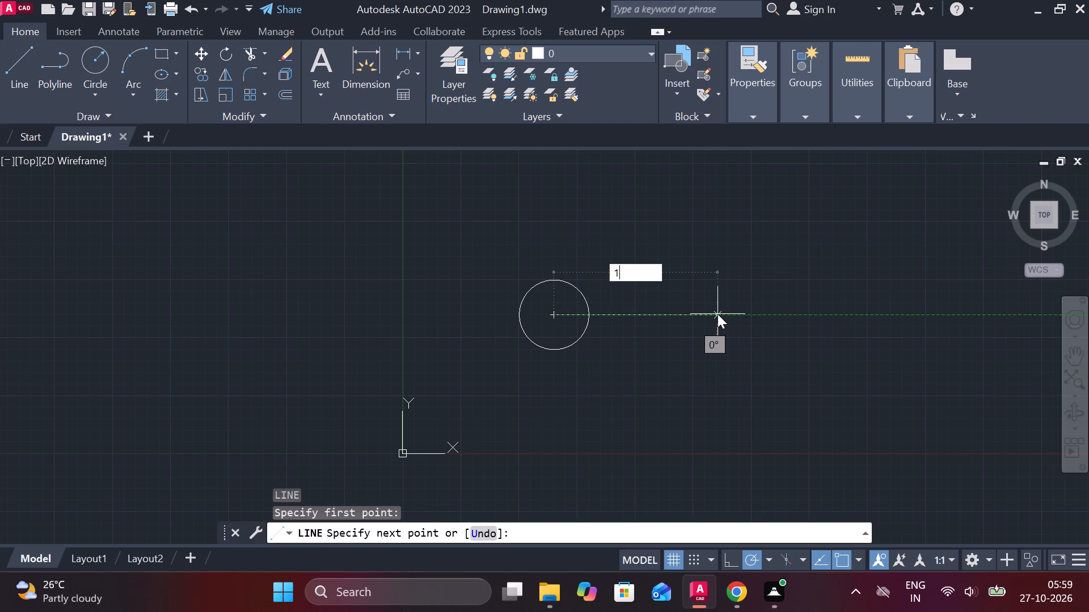
{"action": "key", "text": "0"}
{"action": "key", "text": "0"}
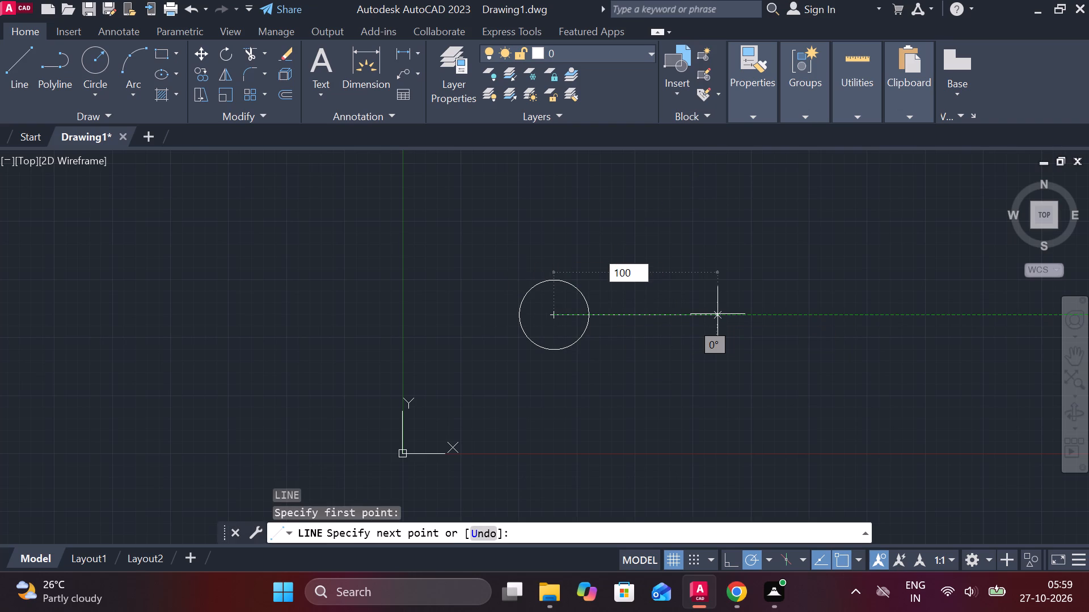
{"action": "key", "text": "Return"}
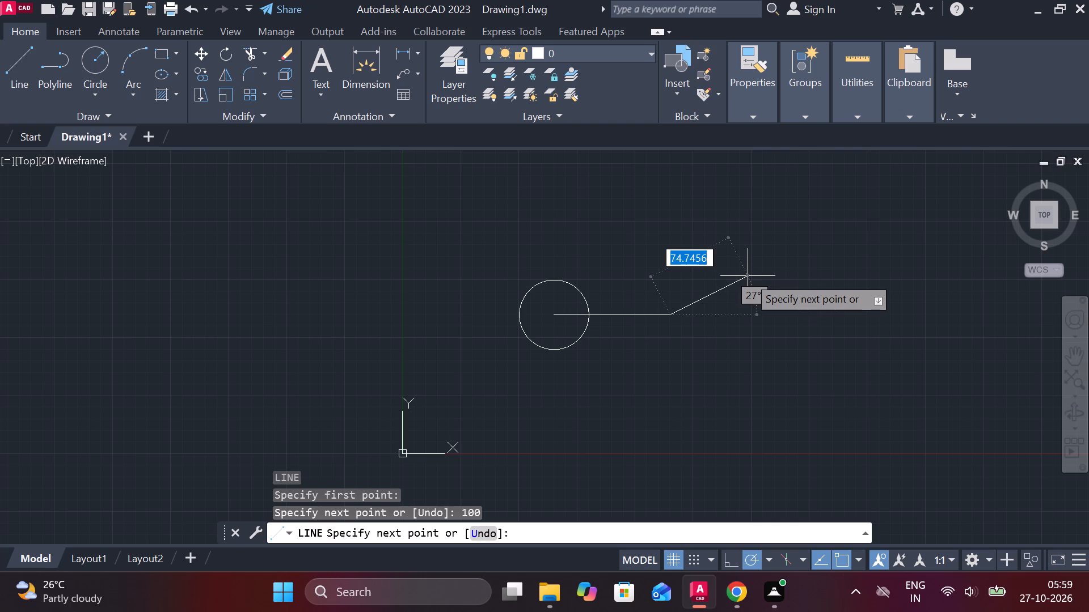
{"action": "key", "text": "Escape"}
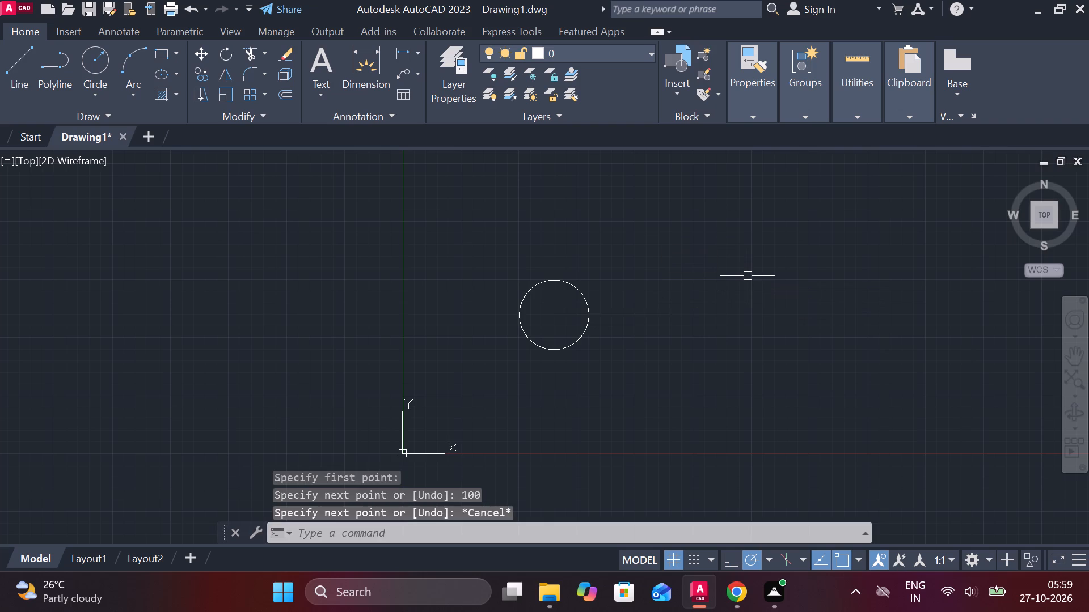
Draw a circle of diameter 20 centred on the right end of the horizontal line.
{"action": "type", "text": "c"}
{"action": "key", "text": "space"}
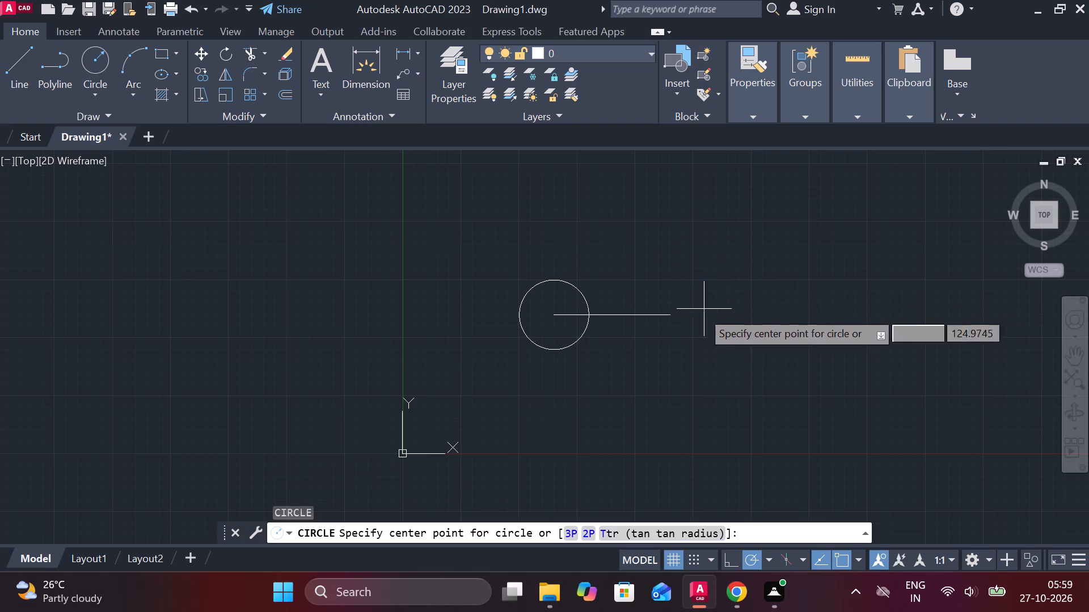
{"action": "left_click", "coordinate": [673, 320]}
{"action": "type", "text": "d 20"}
{"action": "key", "text": "Return"}
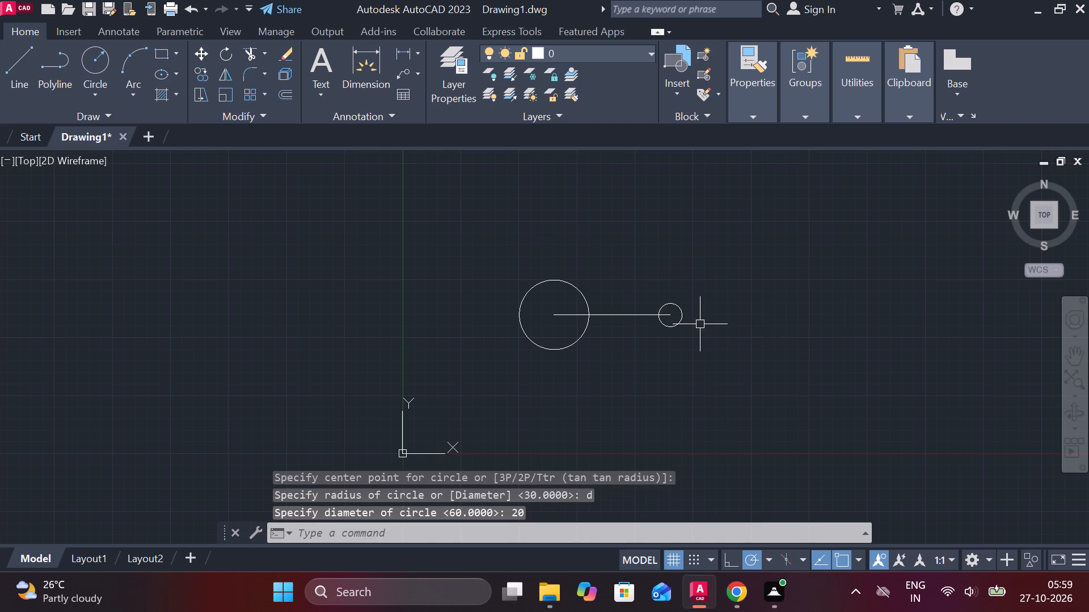
Draw a circle of diameter 30 concentric with the 20-diameter circle at the line's right end.
{"action": "scroll", "coordinate": [700, 324], "scroll_direction": "down", "scroll_amount": 2}
{"action": "scroll", "coordinate": [649, 329], "scroll_direction": "up", "scroll_amount": 4}
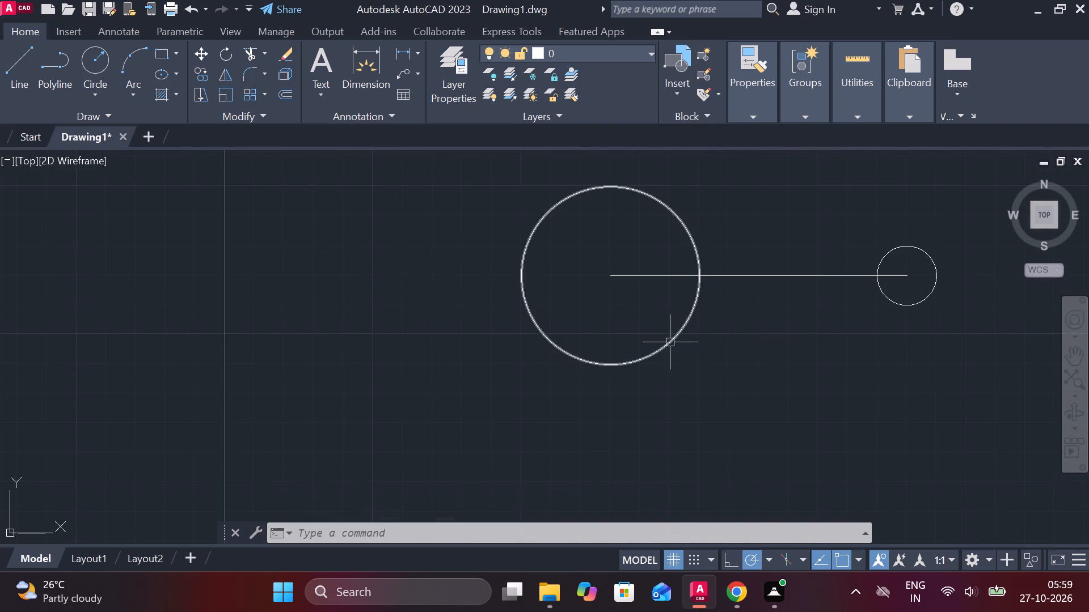
{"action": "middle_click_drag", "start_coordinate": [725, 345], "coordinate": [560, 363]}
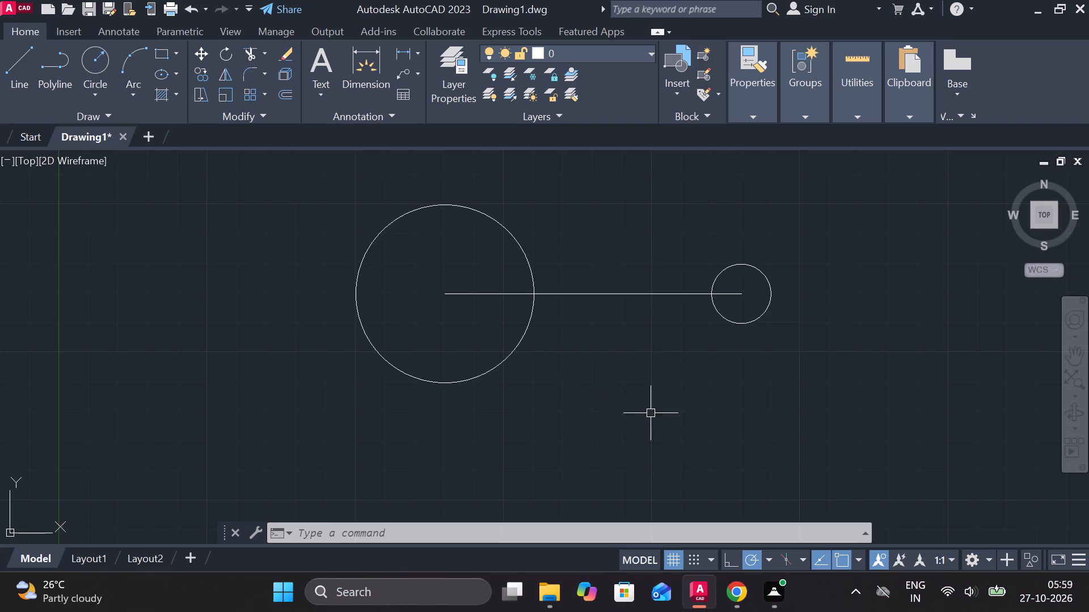
{"action": "type", "text": "c"}
{"action": "key", "text": "space"}
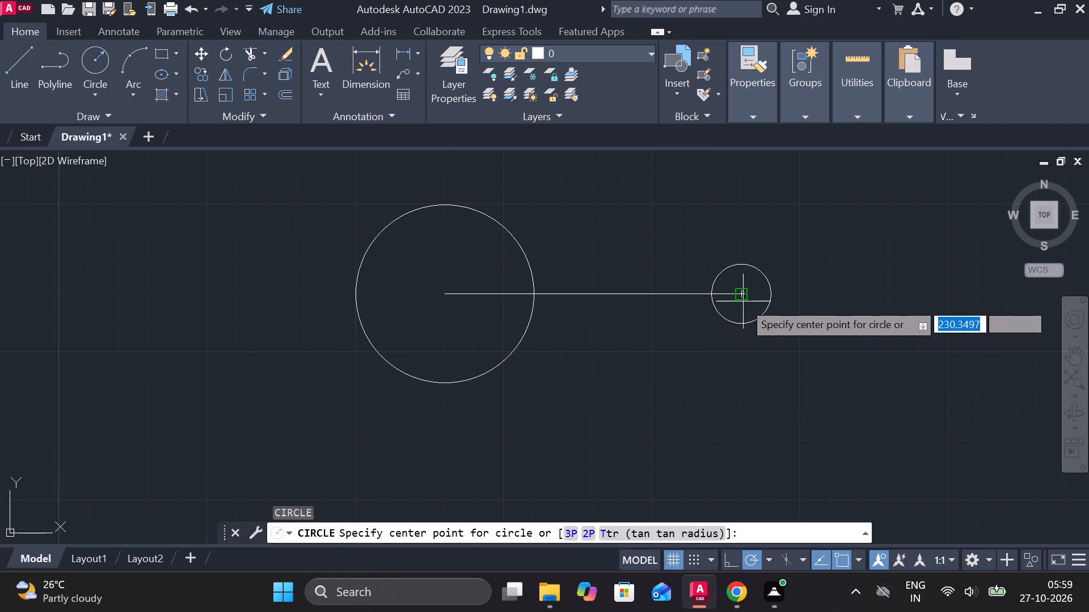
{"action": "left_click", "coordinate": [746, 296]}
{"action": "type", "text": "d 30"}
{"action": "key", "text": "Return"}
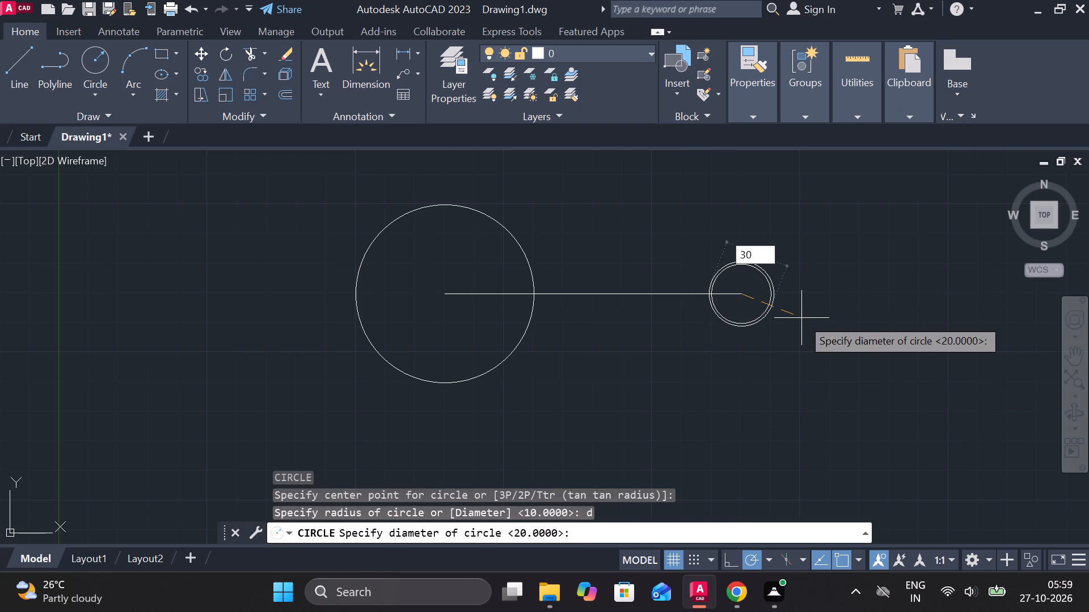
Draw an 80 by 80 rectangle in the free space to the right of the concentric circles.
{"action": "middle_click_drag", "start_coordinate": [884, 326], "coordinate": [877, 327]}
{"action": "middle_click_drag", "start_coordinate": [877, 327], "coordinate": [760, 348]}
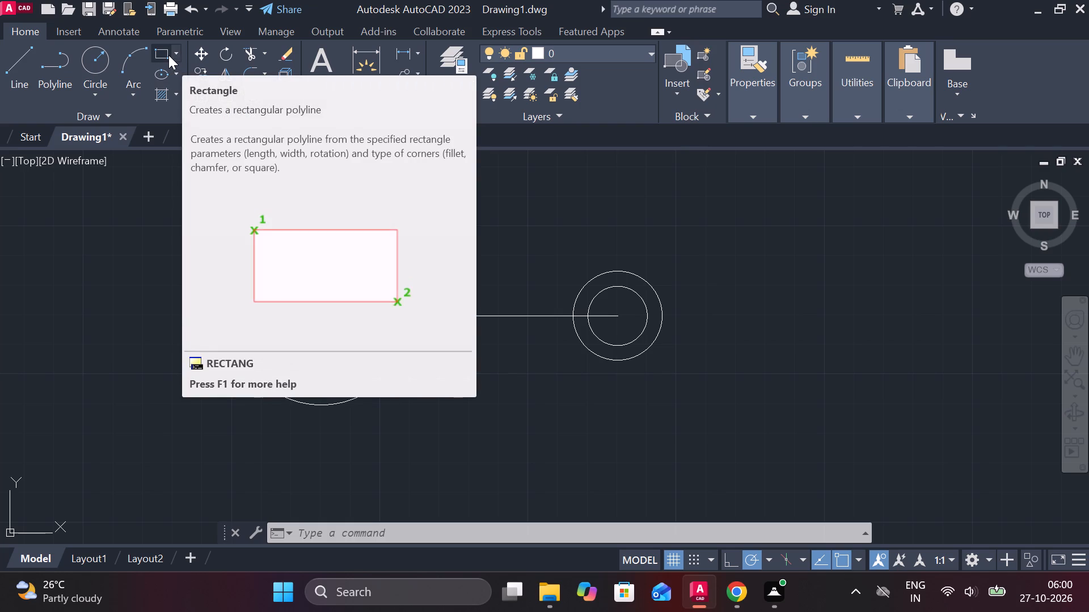
{"action": "left_click", "coordinate": [162, 54]}
{"action": "middle_click_drag", "start_coordinate": [658, 210], "coordinate": [572, 223]}
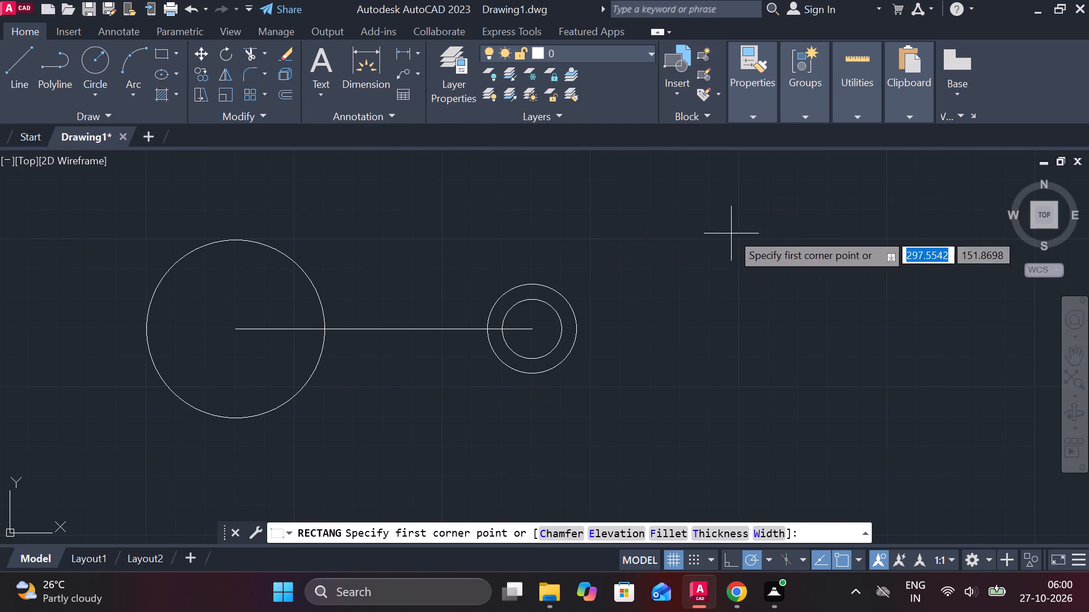
{"action": "left_click", "coordinate": [732, 227]}
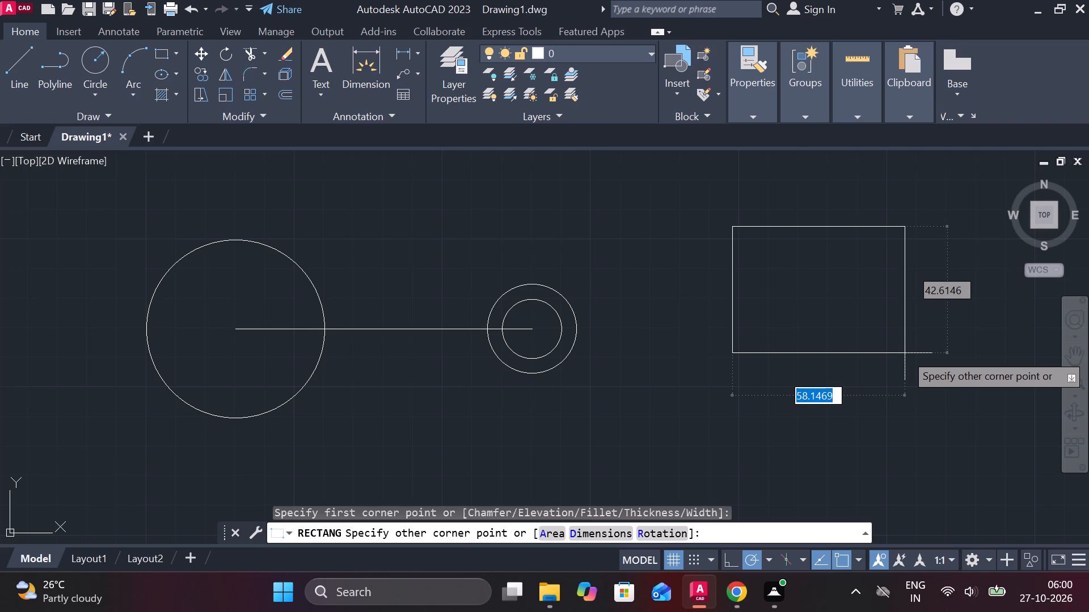
{"action": "type", "text": "80"}
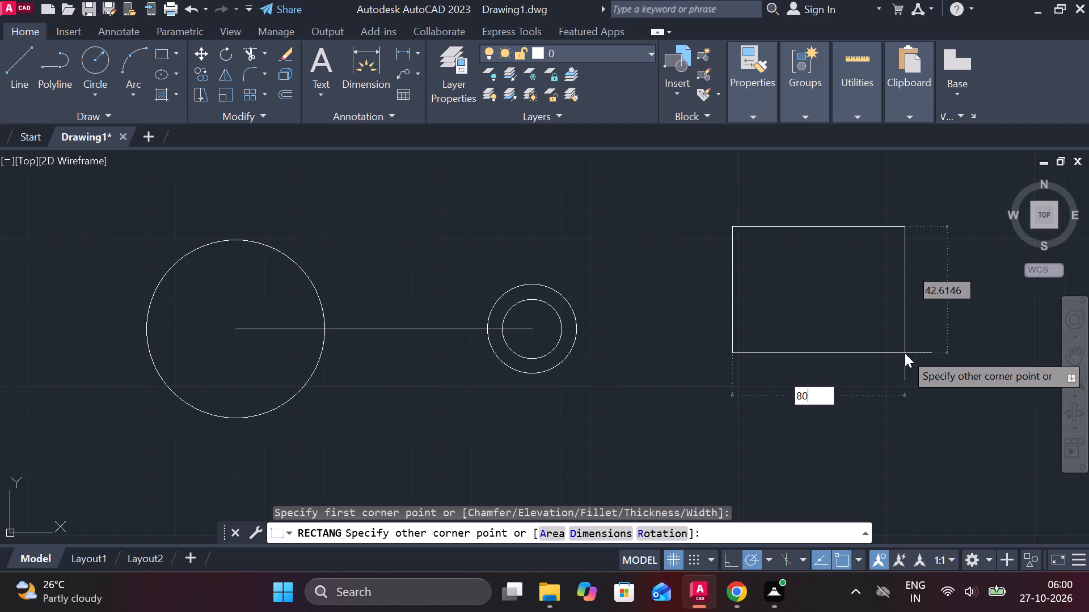
{"action": "key", "text": "Tab"}
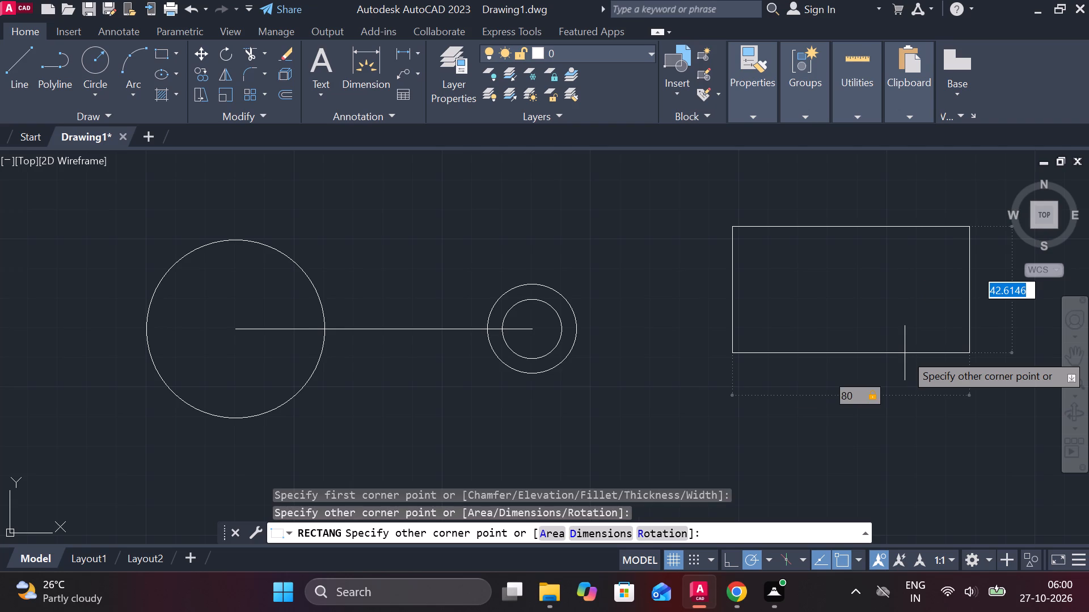
{"action": "type", "text": "80"}
{"action": "key", "text": "Return"}
Explode the 80 by 80 square into separate lines.
{"action": "scroll", "coordinate": [905, 353], "scroll_direction": "down", "scroll_amount": 1}
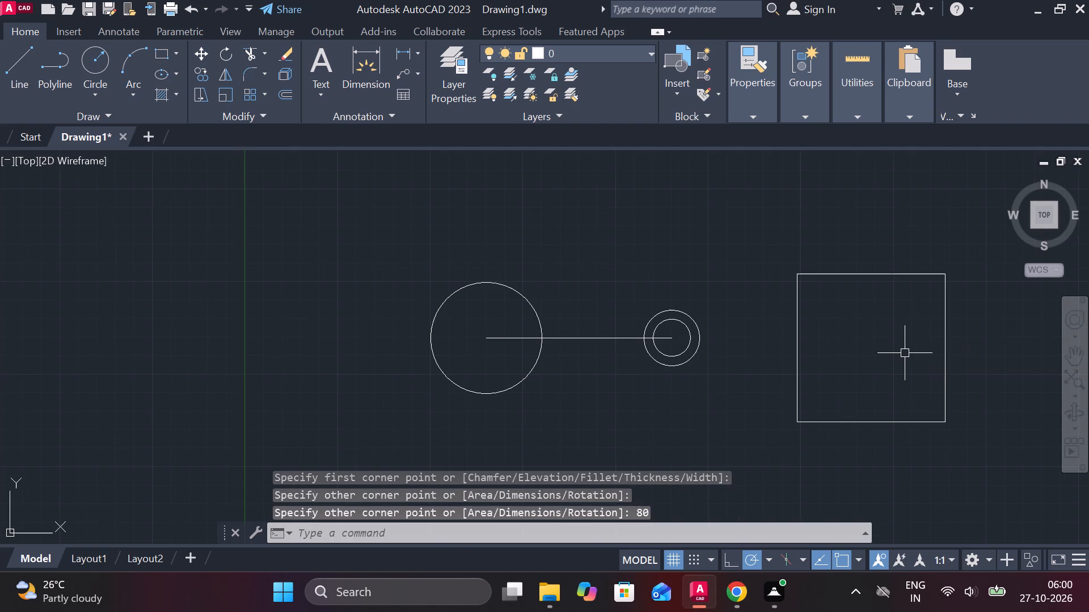
{"action": "left_click_drag", "start_coordinate": [745, 237], "coordinate": [754, 244]}
{"action": "left_click", "coordinate": [973, 470]}
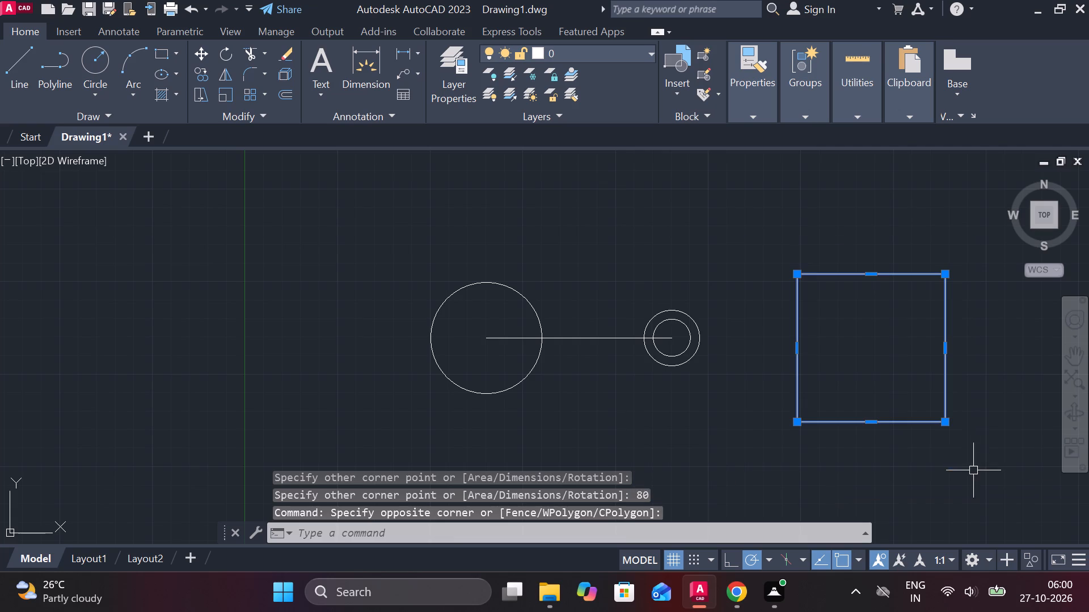
{"action": "key", "text": "m"}
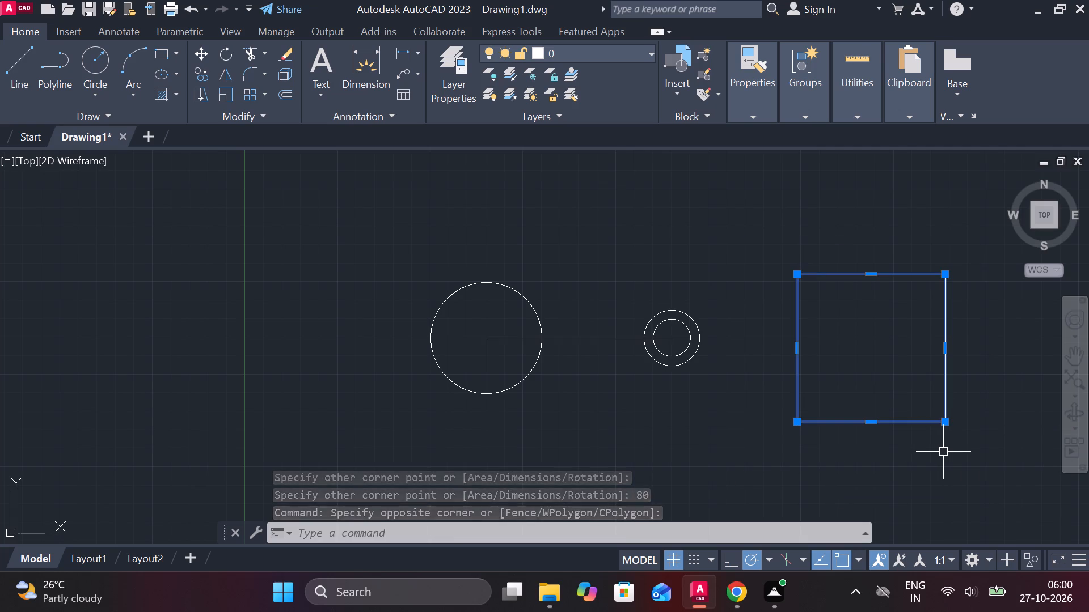
{"action": "type", "text": "ex"}
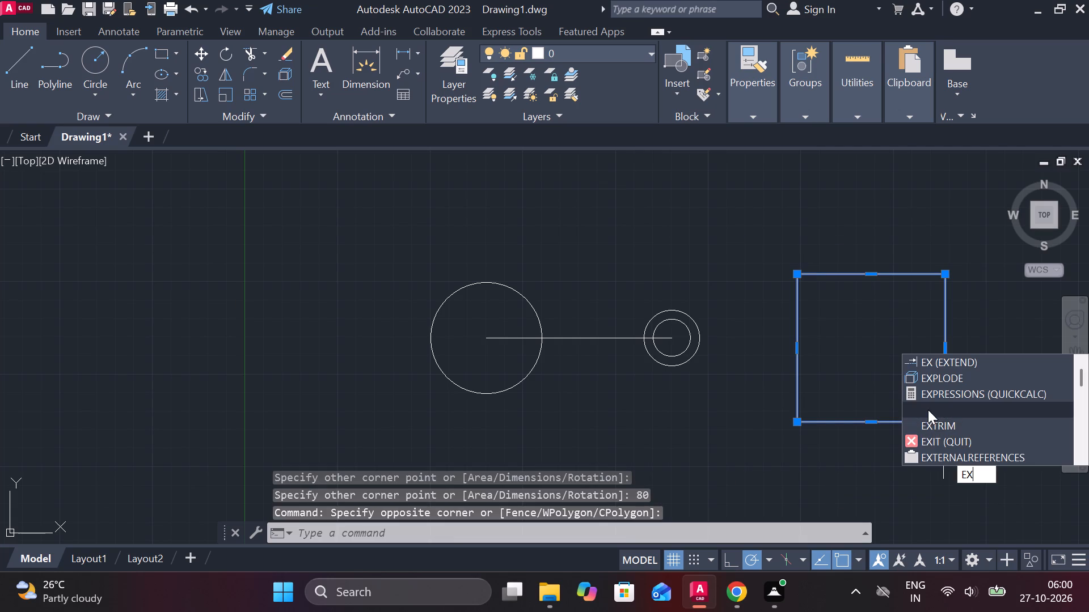
{"action": "left_click", "coordinate": [922, 374]}
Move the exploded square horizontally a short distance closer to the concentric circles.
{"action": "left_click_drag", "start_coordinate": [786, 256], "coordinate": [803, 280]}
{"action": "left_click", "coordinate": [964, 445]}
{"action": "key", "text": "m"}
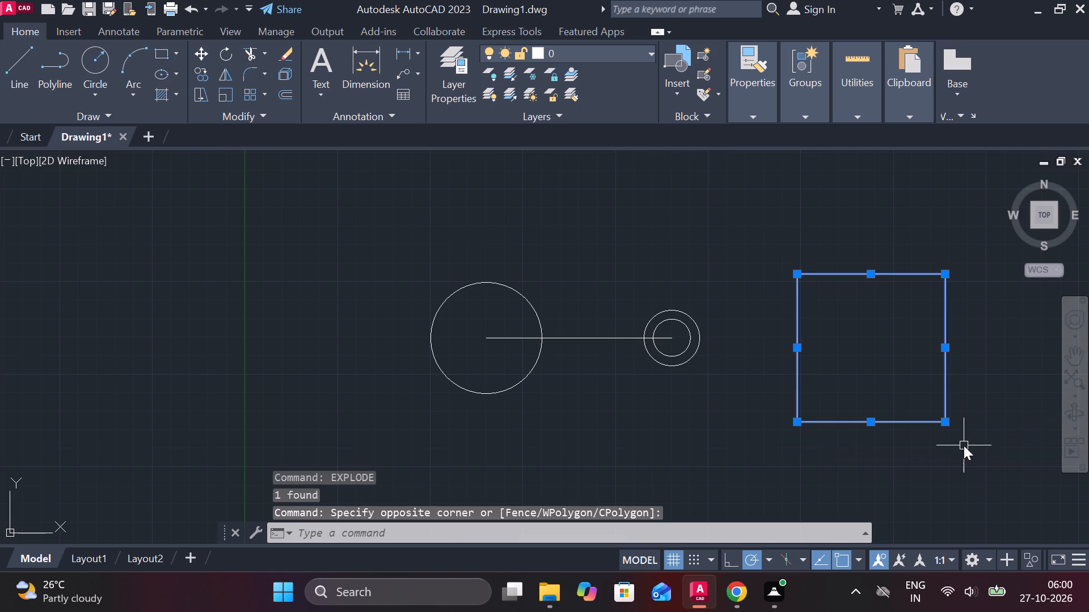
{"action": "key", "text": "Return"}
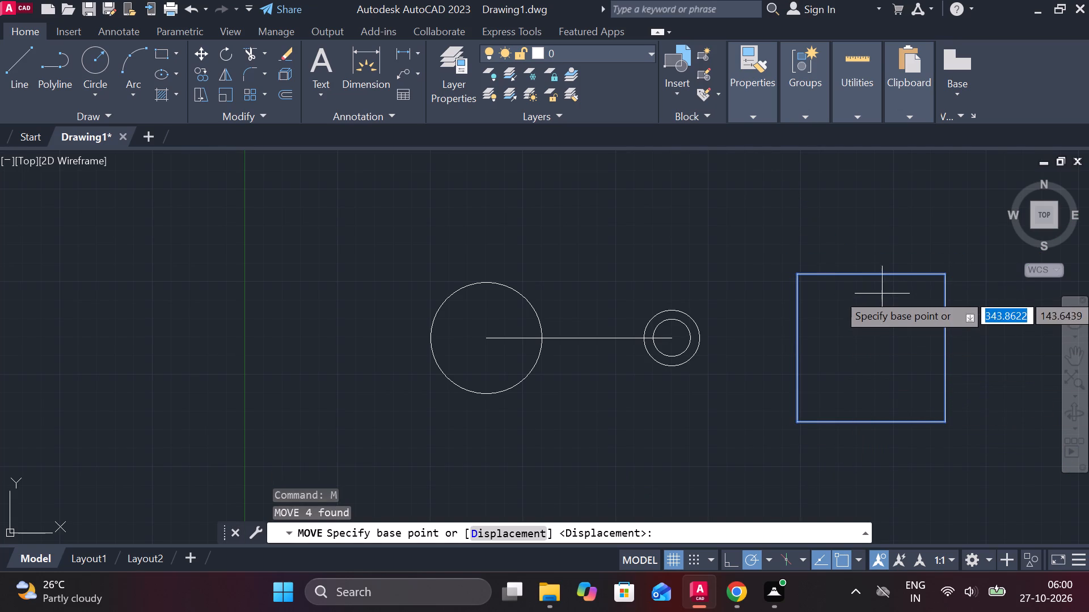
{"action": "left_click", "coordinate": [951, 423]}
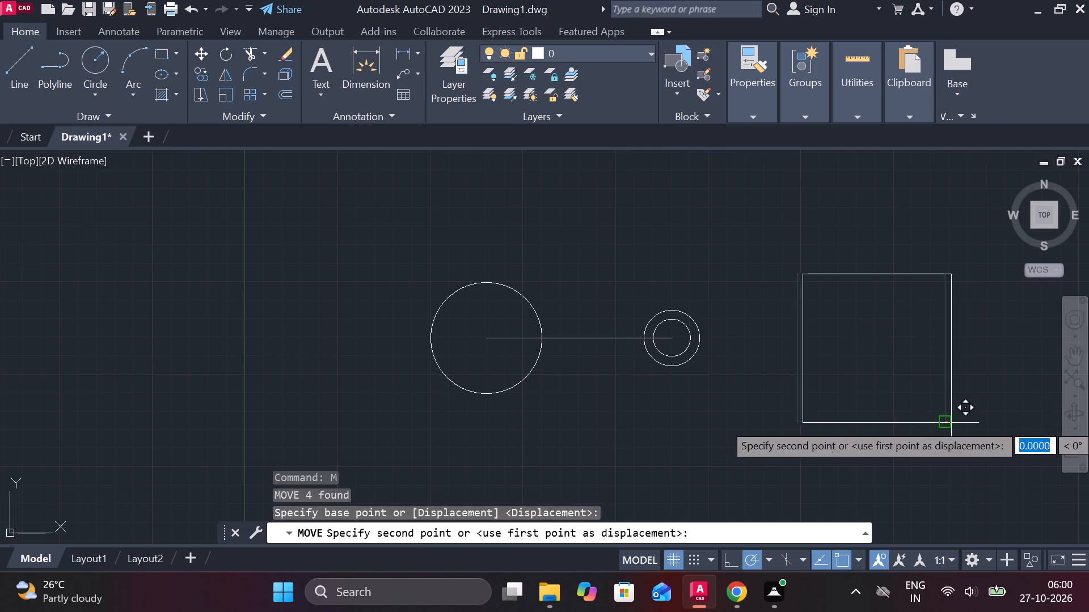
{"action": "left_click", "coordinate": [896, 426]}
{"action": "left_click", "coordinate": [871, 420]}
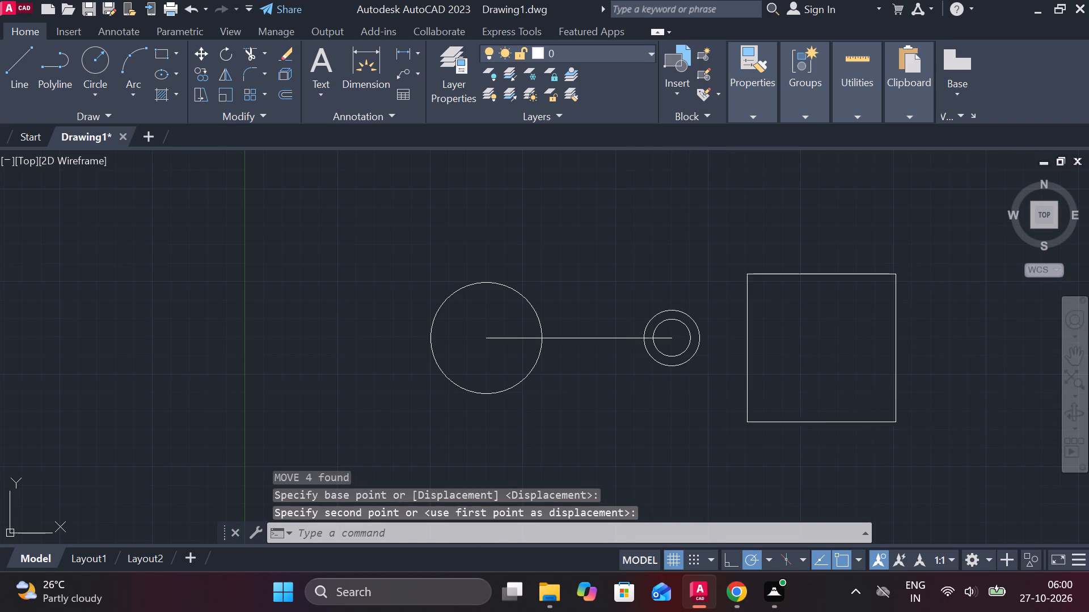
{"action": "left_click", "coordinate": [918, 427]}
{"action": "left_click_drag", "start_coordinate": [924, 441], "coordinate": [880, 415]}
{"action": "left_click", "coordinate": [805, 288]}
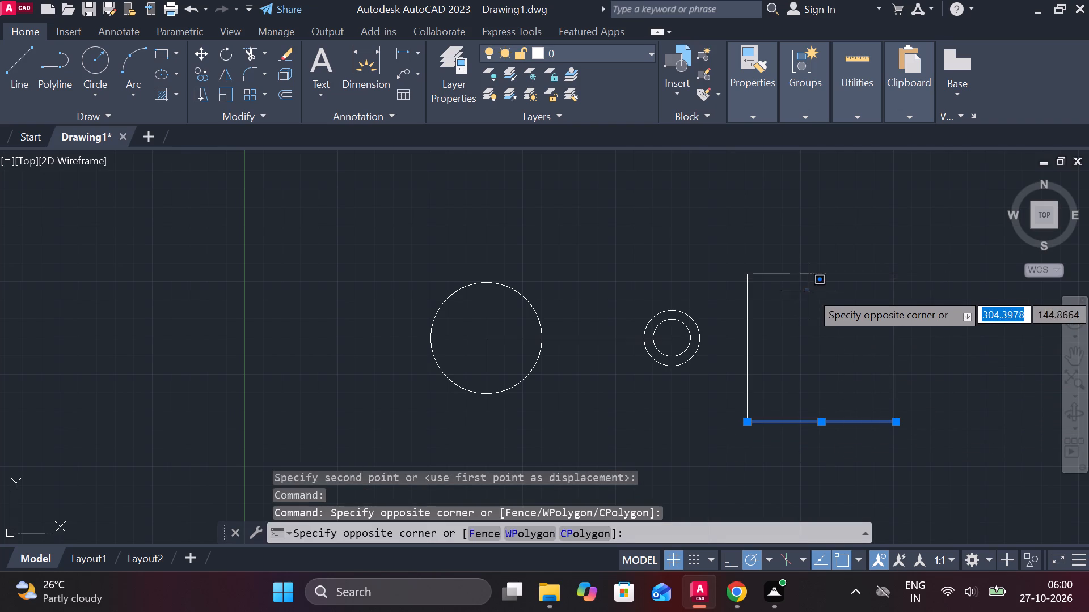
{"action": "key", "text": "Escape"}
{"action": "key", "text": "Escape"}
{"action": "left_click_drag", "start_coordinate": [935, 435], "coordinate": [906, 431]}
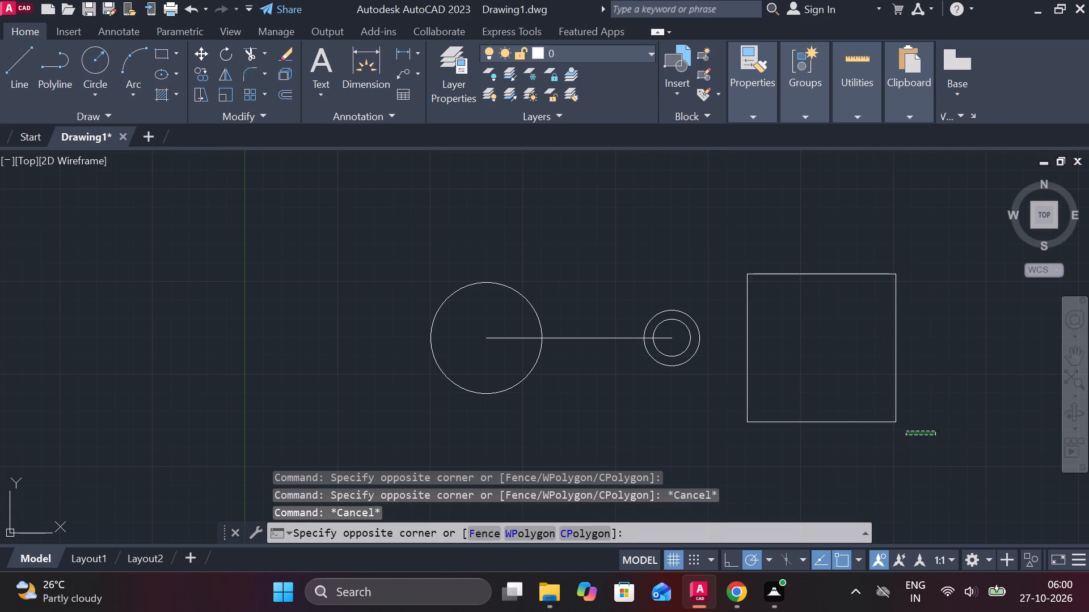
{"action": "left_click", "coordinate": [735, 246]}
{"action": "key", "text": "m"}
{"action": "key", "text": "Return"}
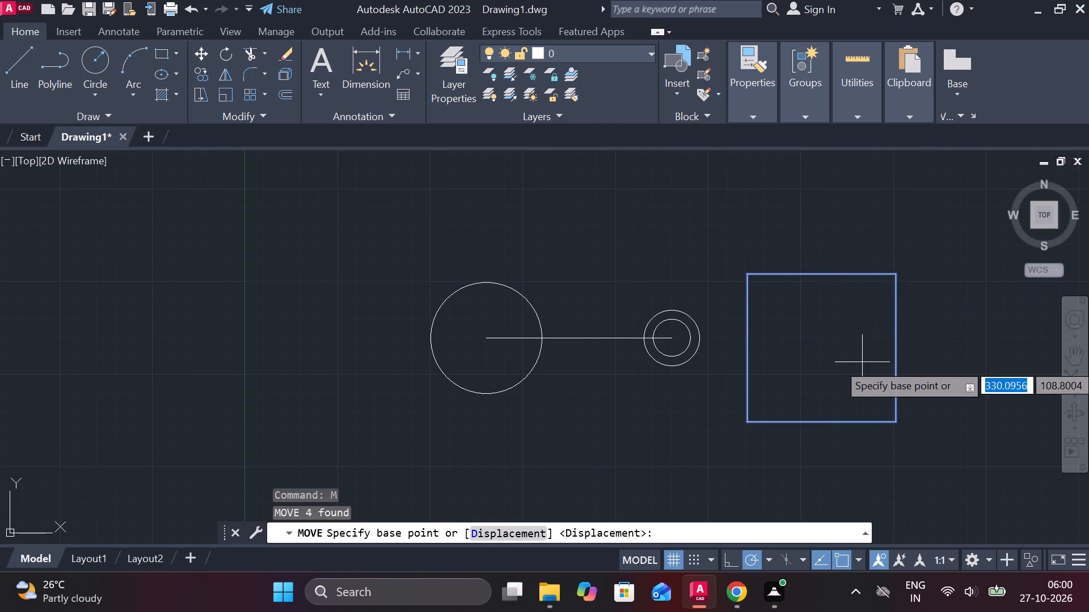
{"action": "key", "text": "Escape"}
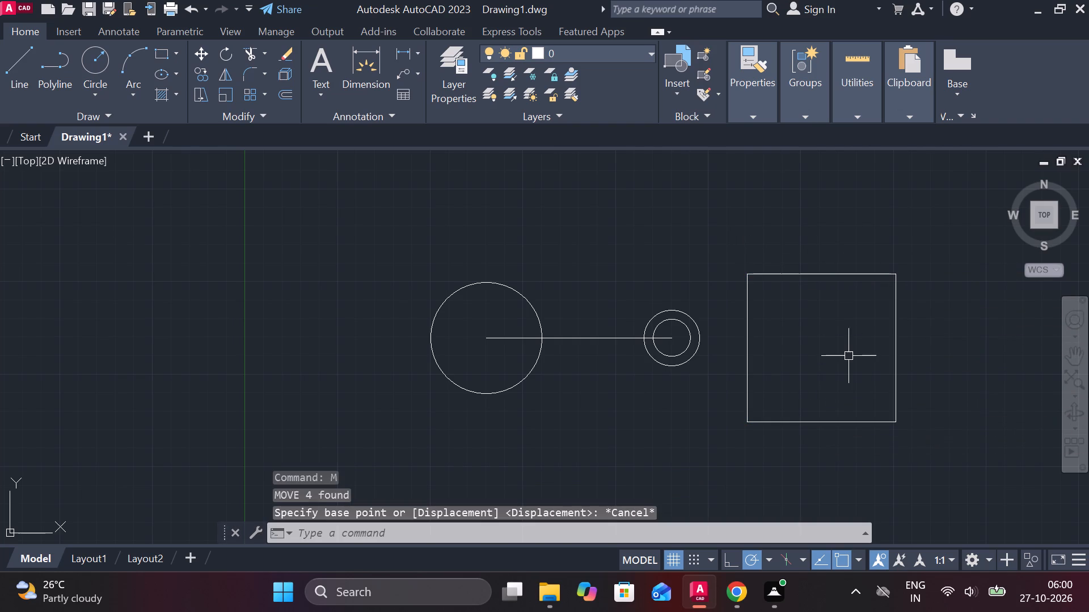
Draw a horizontal and a vertical line across the square, joining the midpoints of its opposite sides.
{"action": "key", "text": "l"}
{"action": "key", "text": "Return"}
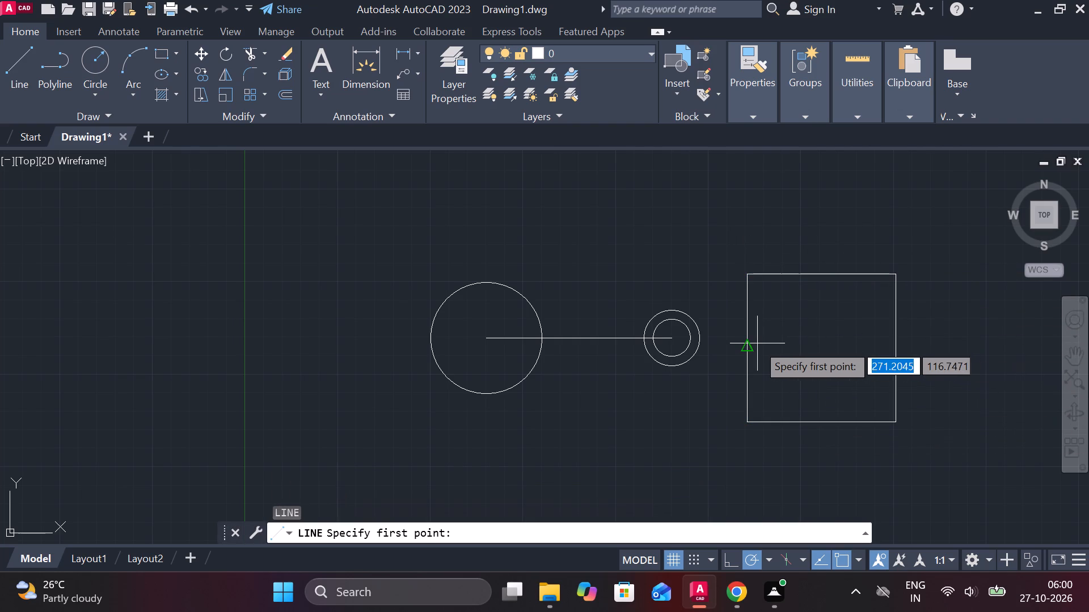
{"action": "left_click", "coordinate": [746, 347]}
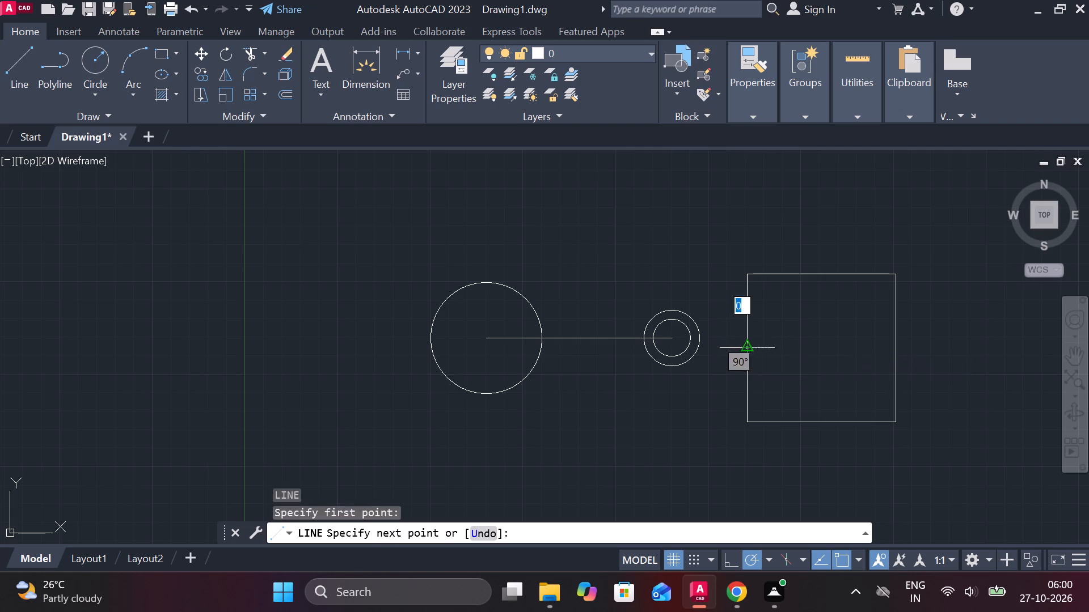
{"action": "left_click", "coordinate": [894, 351]}
{"action": "key", "text": "Escape"}
{"action": "key", "text": "space"}
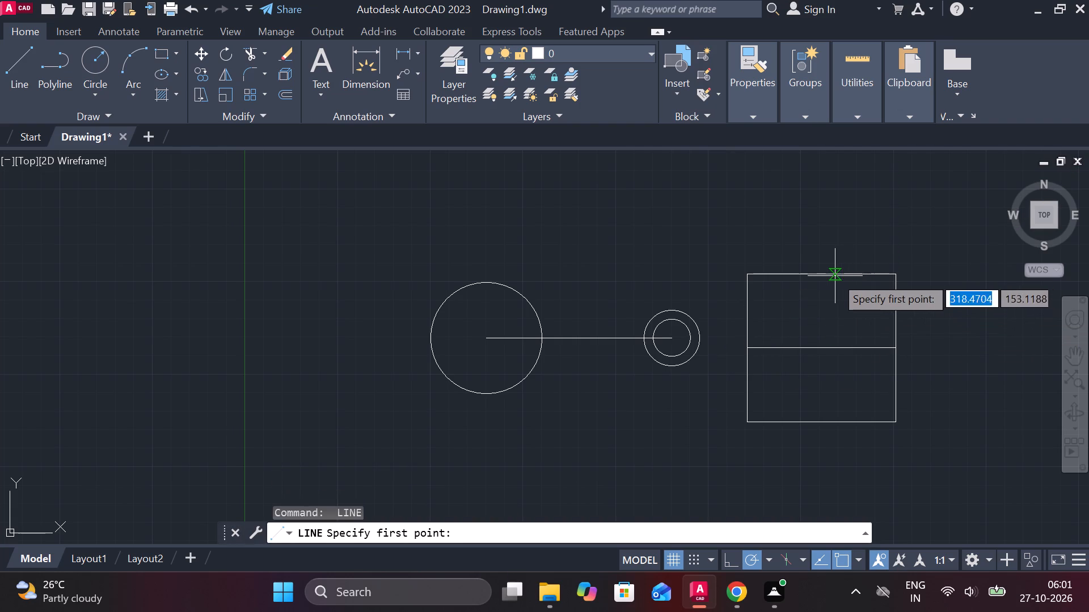
{"action": "left_click", "coordinate": [829, 280]}
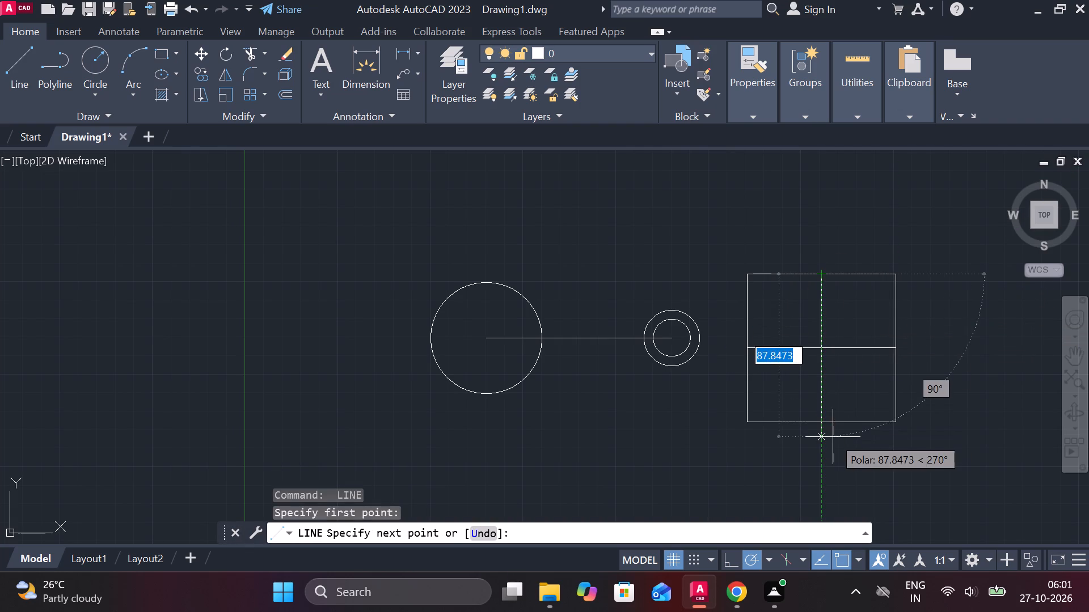
{"action": "left_click", "coordinate": [830, 427]}
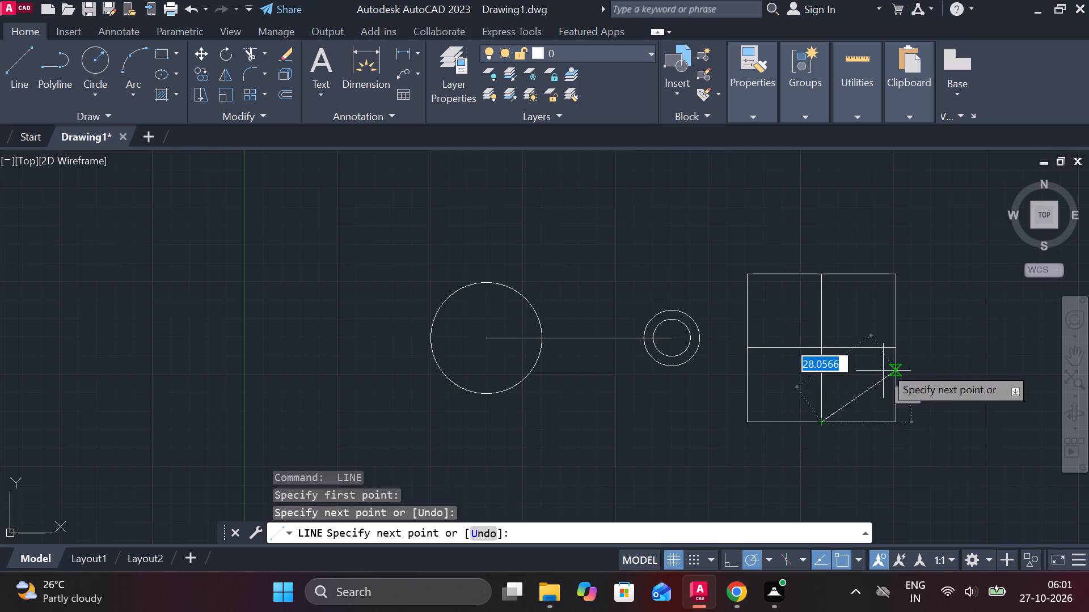
{"action": "key", "text": "Escape"}
Move the square with its two midlines from their intersection onto the centre of the 20 and 30 diameter circles.
{"action": "left_click_drag", "start_coordinate": [941, 431], "coordinate": [926, 414]}
{"action": "left_click", "coordinate": [736, 238]}
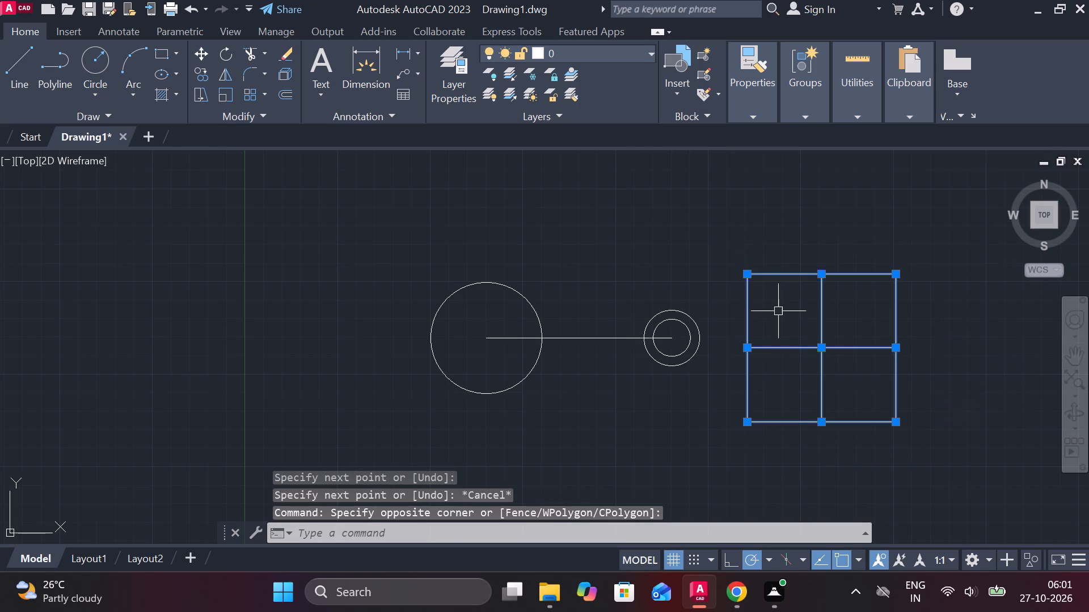
{"action": "key", "text": "m"}
{"action": "key", "text": "Return"}
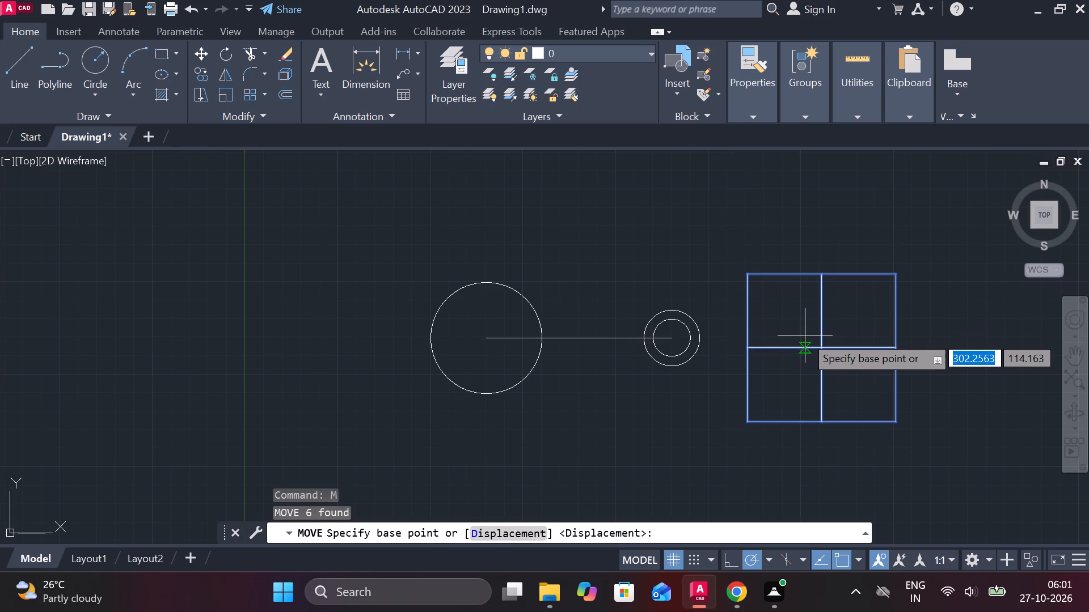
{"action": "left_click", "coordinate": [818, 346]}
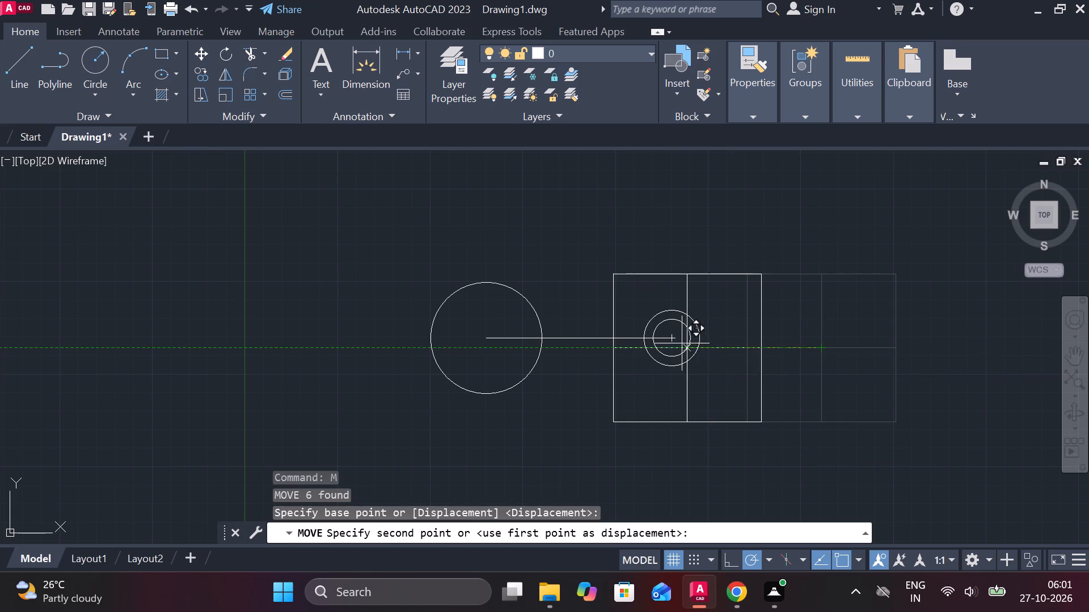
{"action": "left_click", "coordinate": [669, 340]}
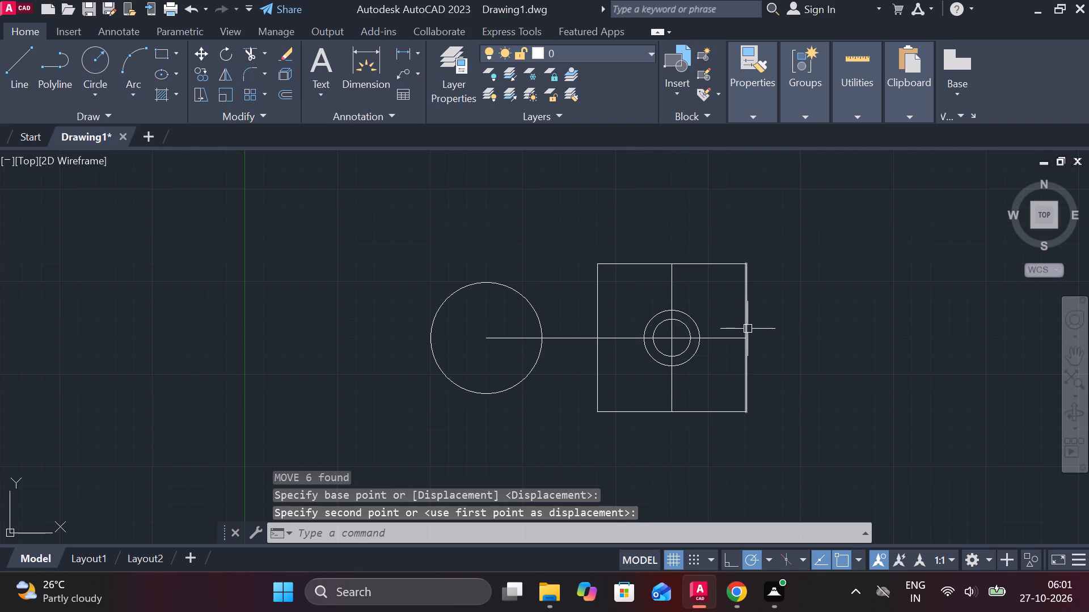
{"action": "key", "text": "Escape"}
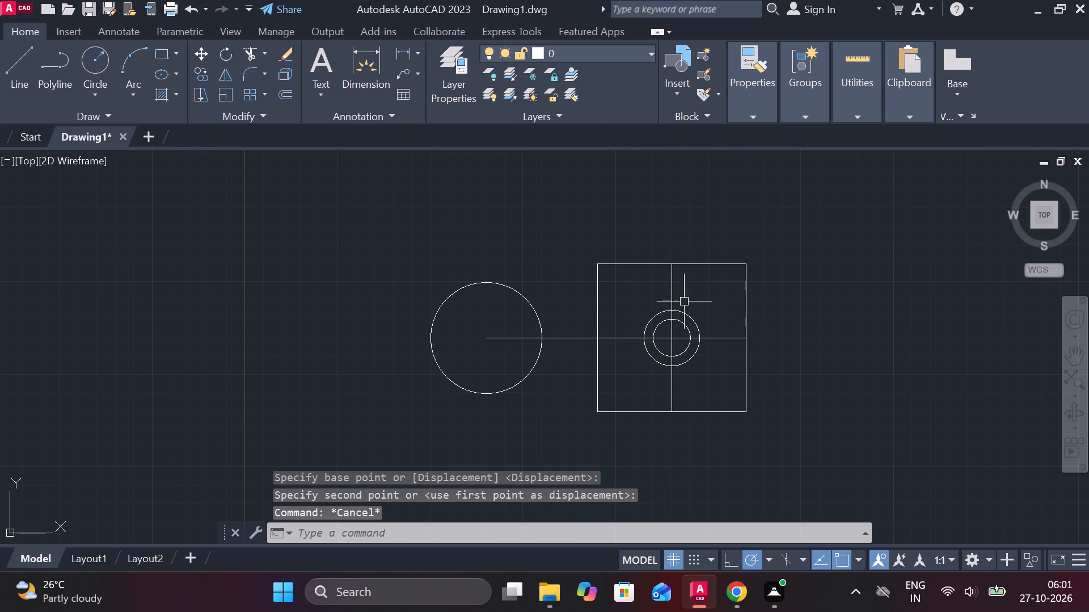
Erase the horizontal and vertical midlines inside the square.
{"action": "left_click", "coordinate": [674, 286]}
{"action": "left_click", "coordinate": [716, 337]}
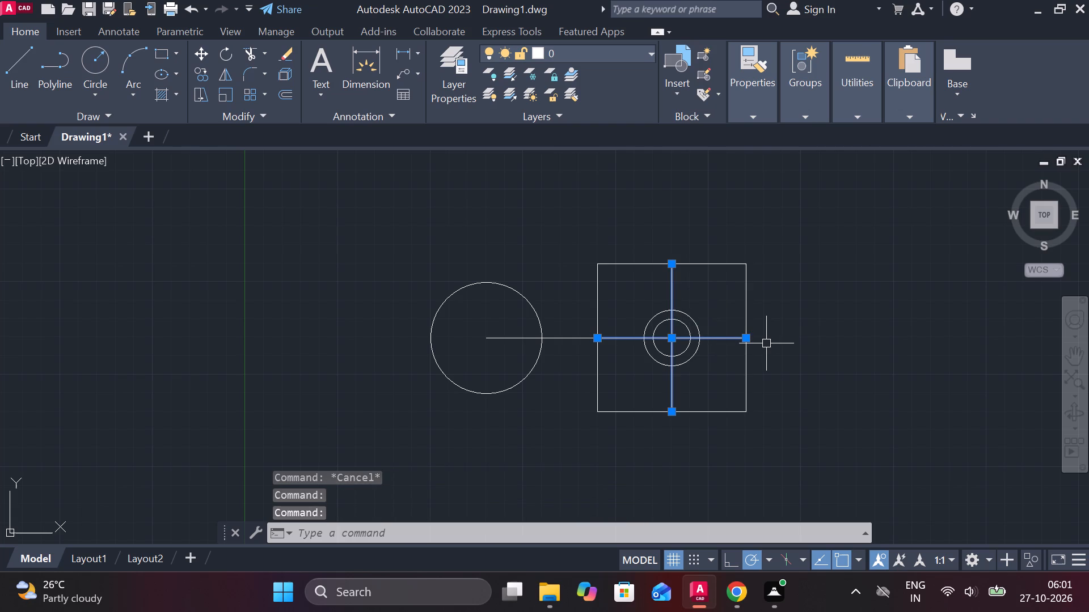
{"action": "type", "text": "e"}
{"action": "key", "text": "space"}
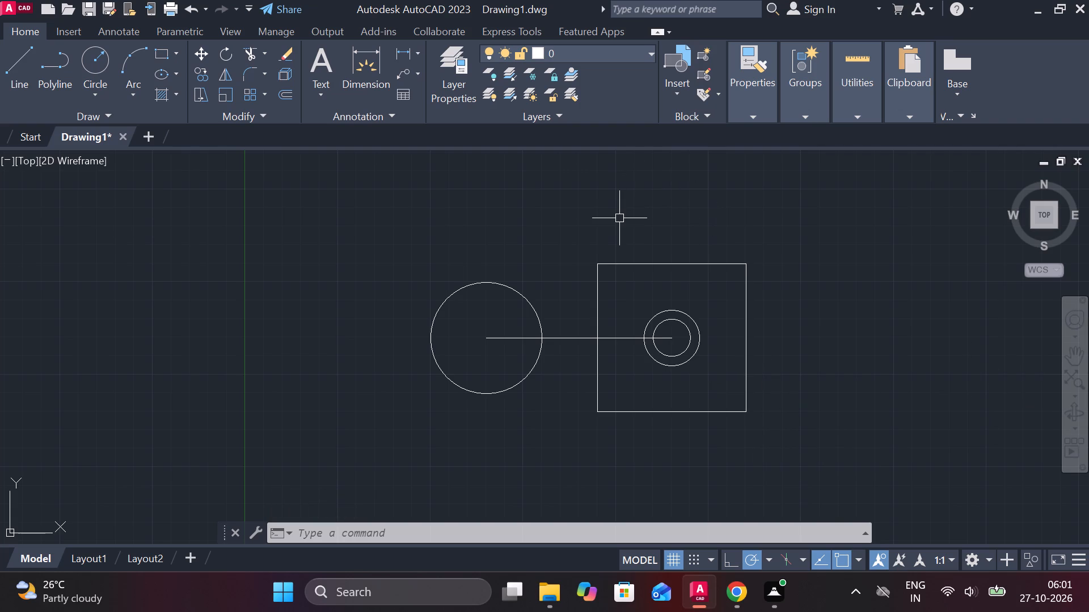
Draw a line 110 long to the right from the concentric circles' centre, followed by a 30 long segment straight up.
{"action": "key", "text": "l"}
{"action": "key", "text": "Return"}
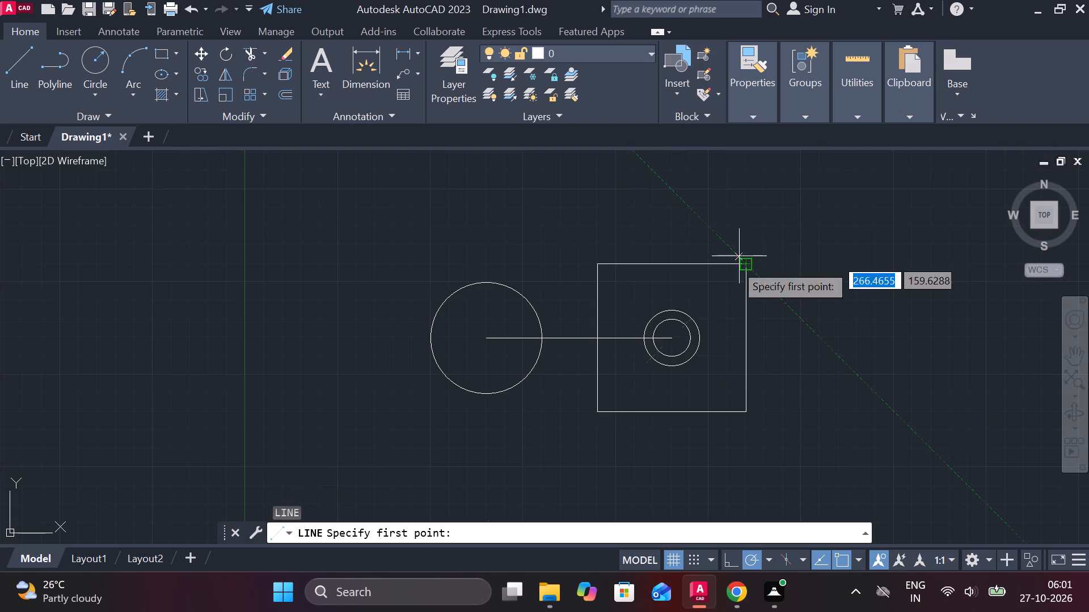
{"action": "left_click", "coordinate": [670, 335]}
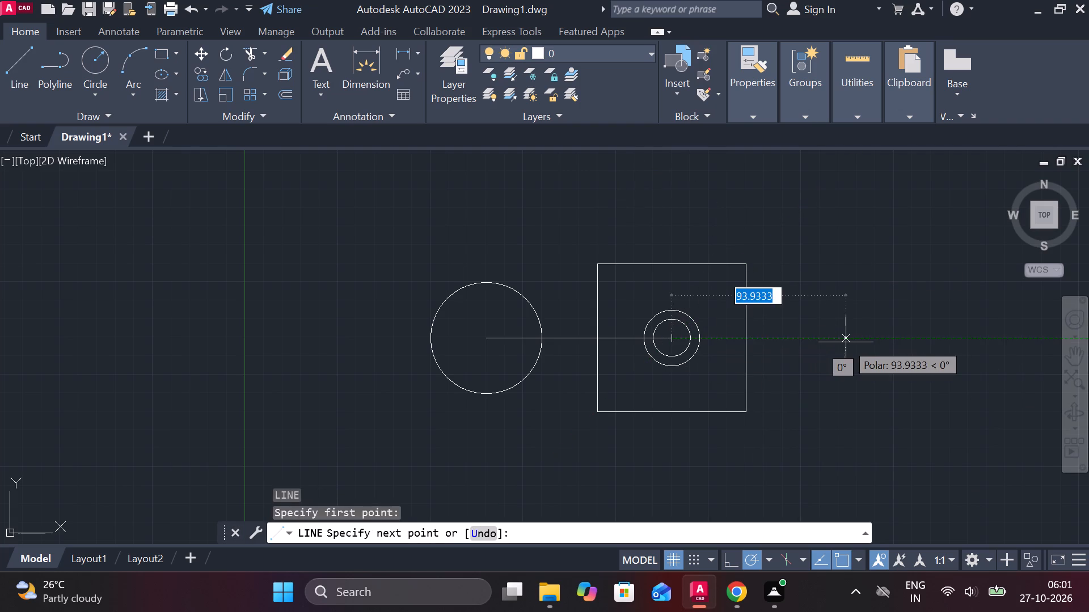
{"action": "type", "text": "11"}
{"action": "key", "text": "0"}
{"action": "key", "text": "Return"}
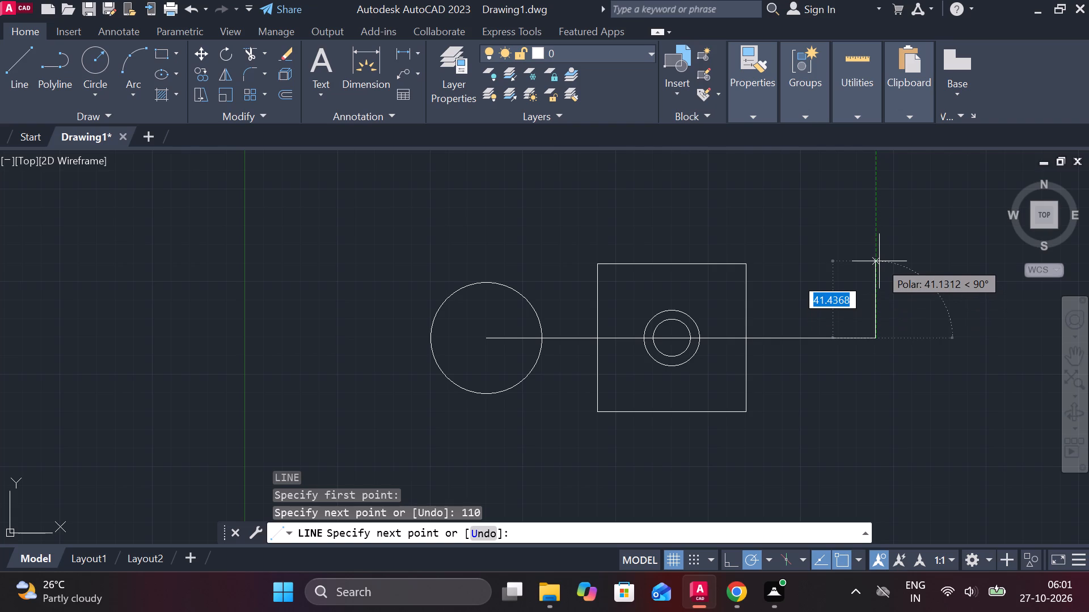
{"action": "type", "text": "30"}
{"action": "key", "text": "Return"}
{"action": "key", "text": "Escape"}
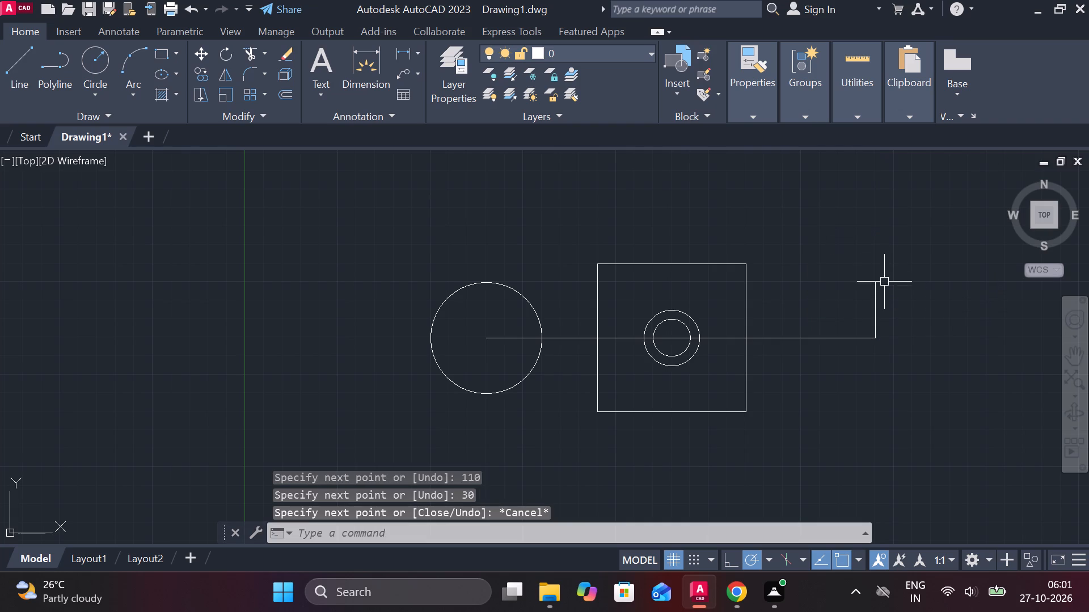
Lengthen the vertical line's lower end by 30 below the horizontal line.
{"action": "left_click", "coordinate": [879, 312]}
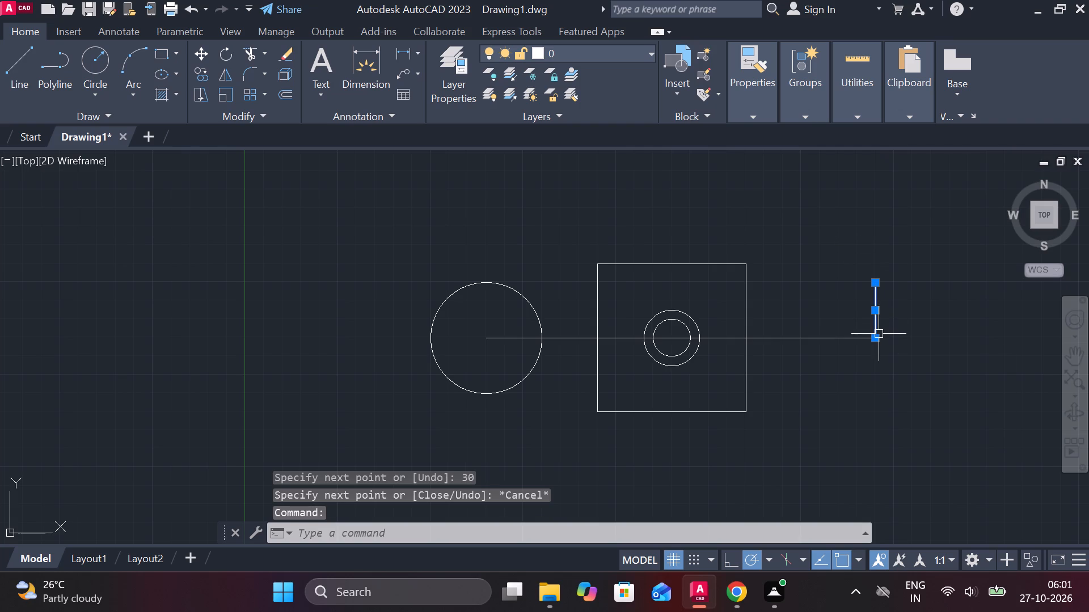
{"action": "left_click", "coordinate": [928, 387]}
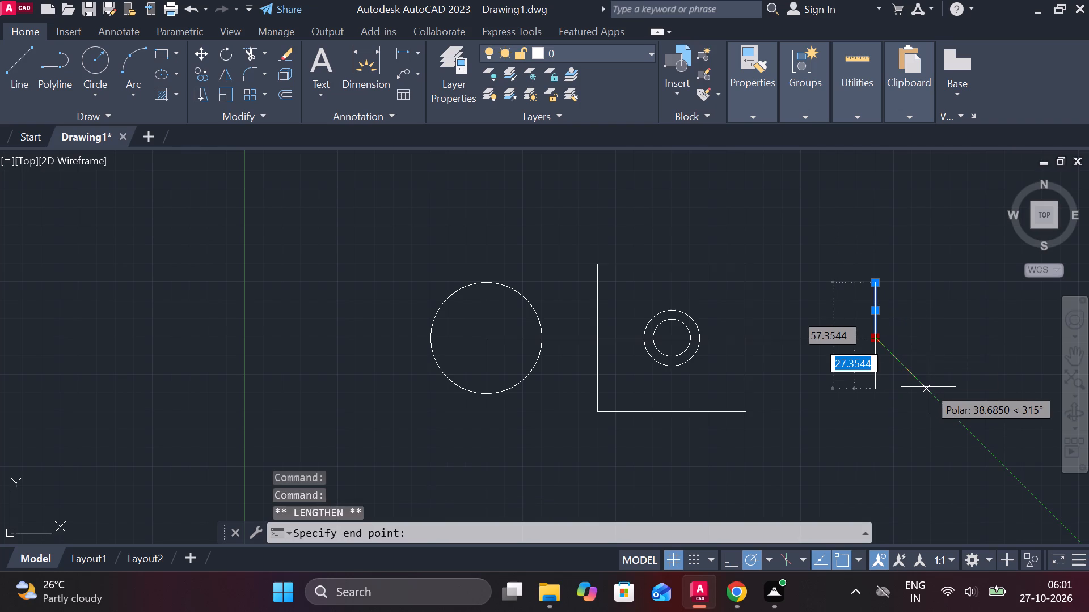
{"action": "type", "text": "30"}
{"action": "key", "text": "Return"}
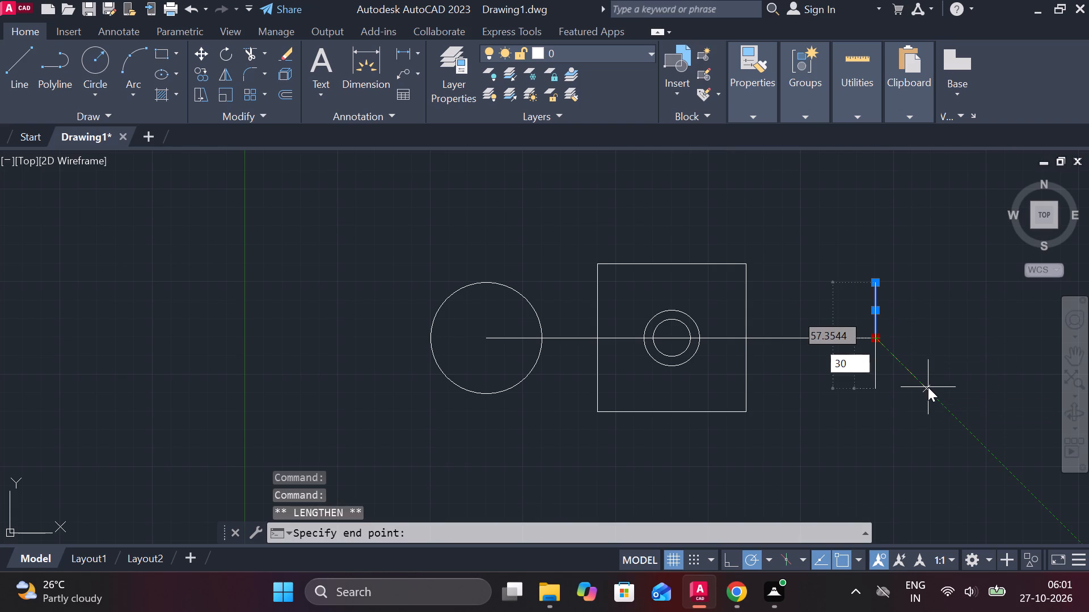
{"action": "key", "text": "Escape"}
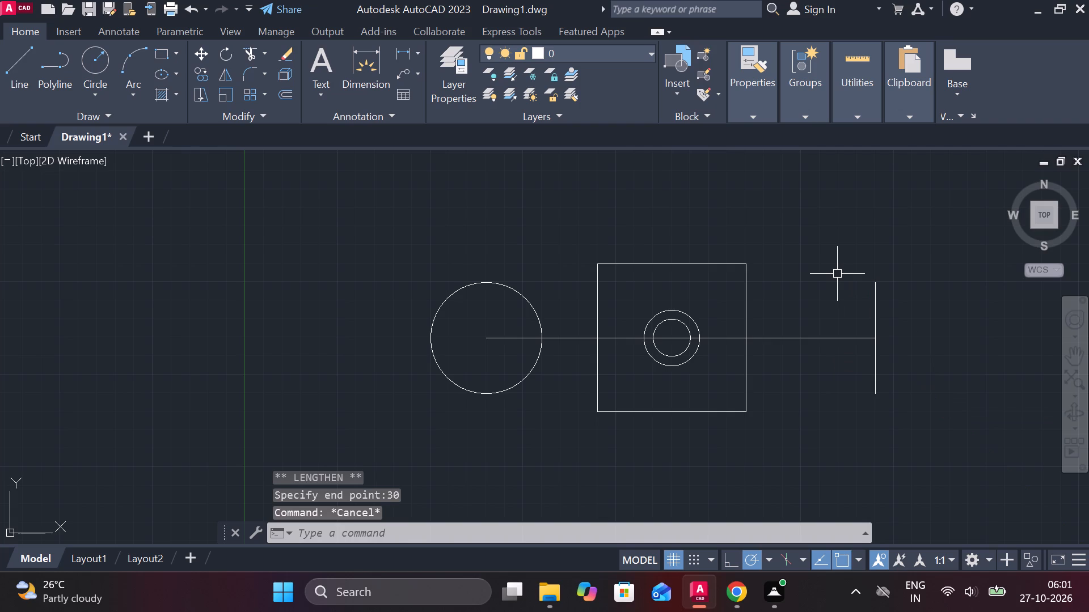
Draw a circle about 18.8 in diameter centred on the upper end of the vertical line.
{"action": "type", "text": "c"}
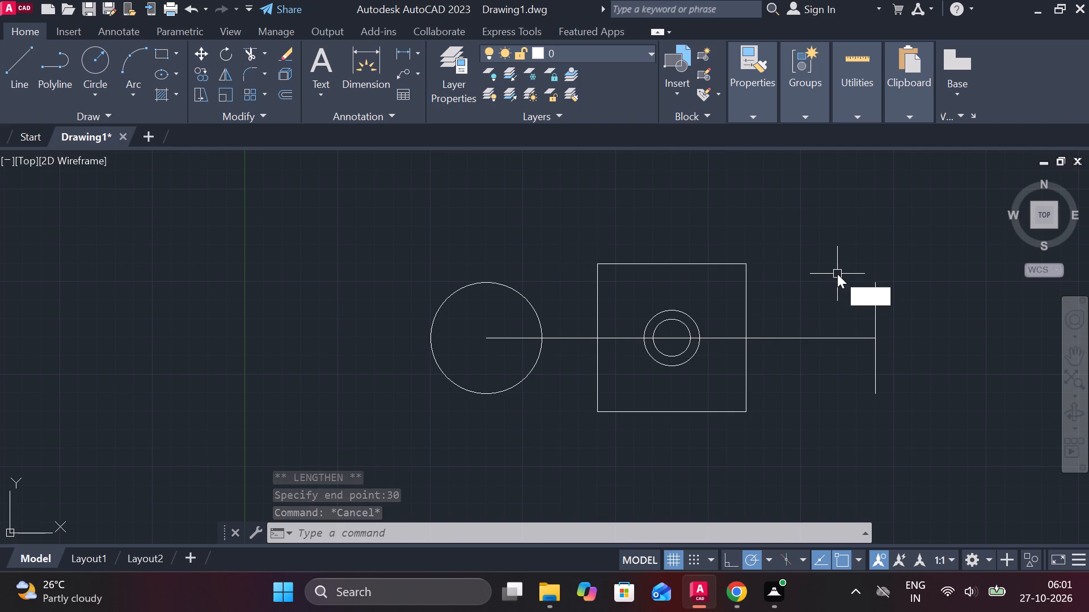
{"action": "key", "text": "space"}
{"action": "left_click", "coordinate": [877, 281]}
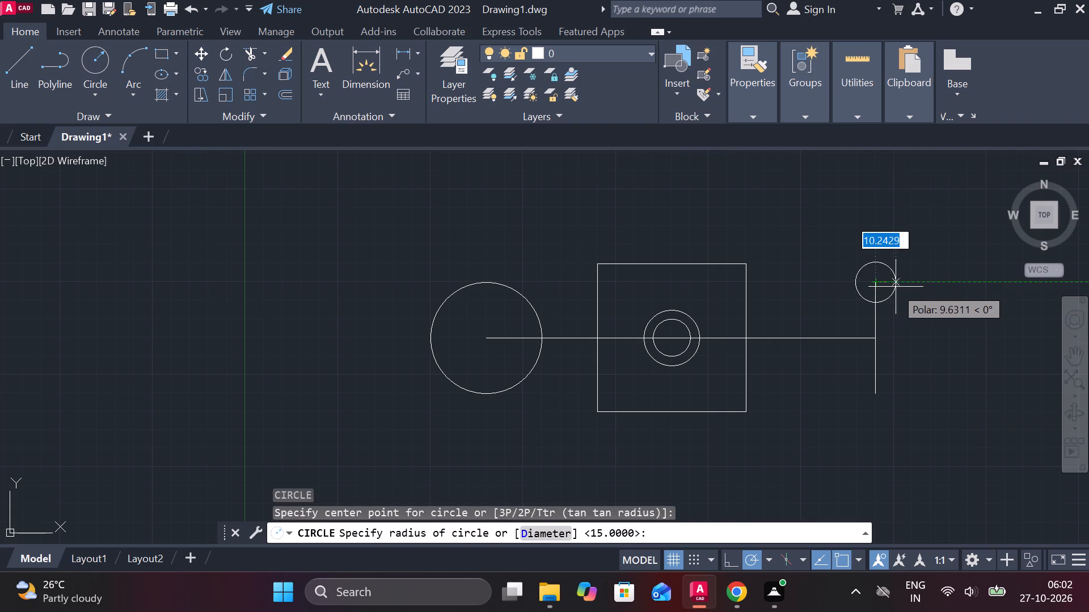
{"action": "key", "text": "d"}
{"action": "key", "text": "space"}
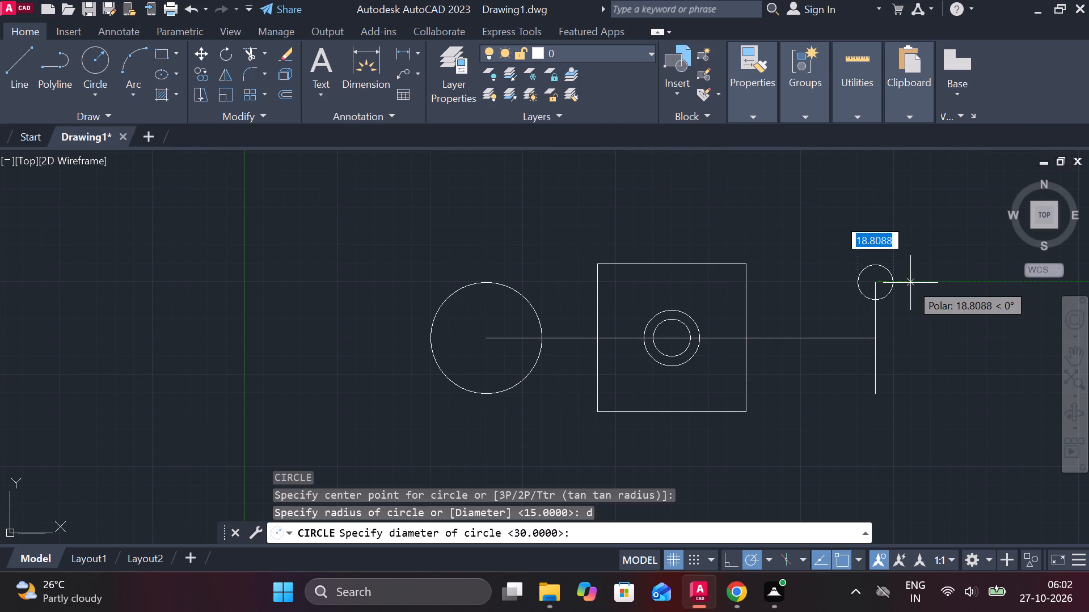
{"action": "left_click", "coordinate": [910, 283]}
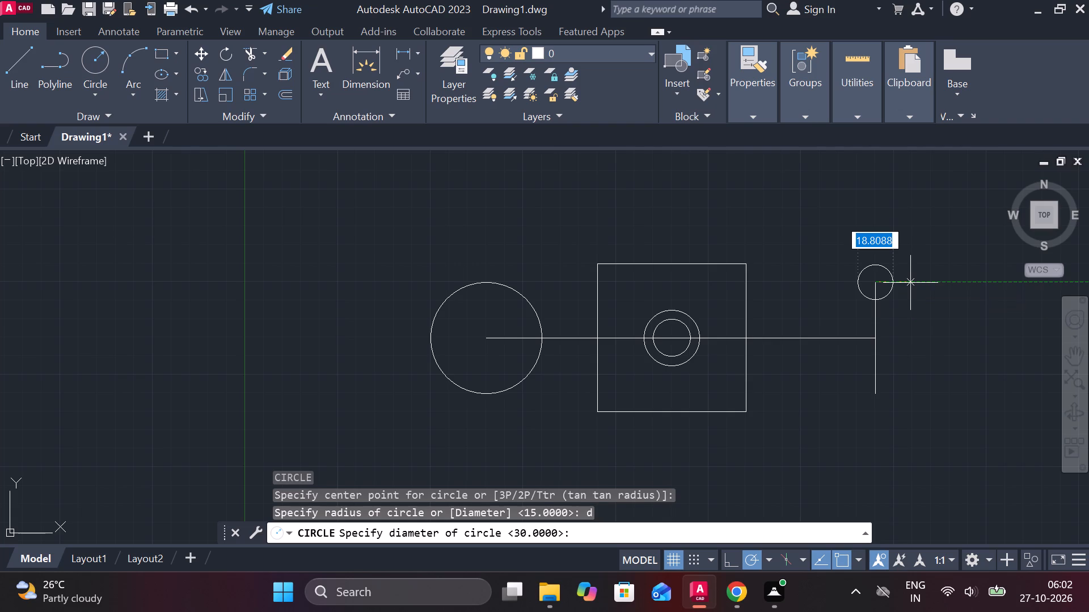
{"action": "type", "text": "10"}
{"action": "key", "text": "Return"}
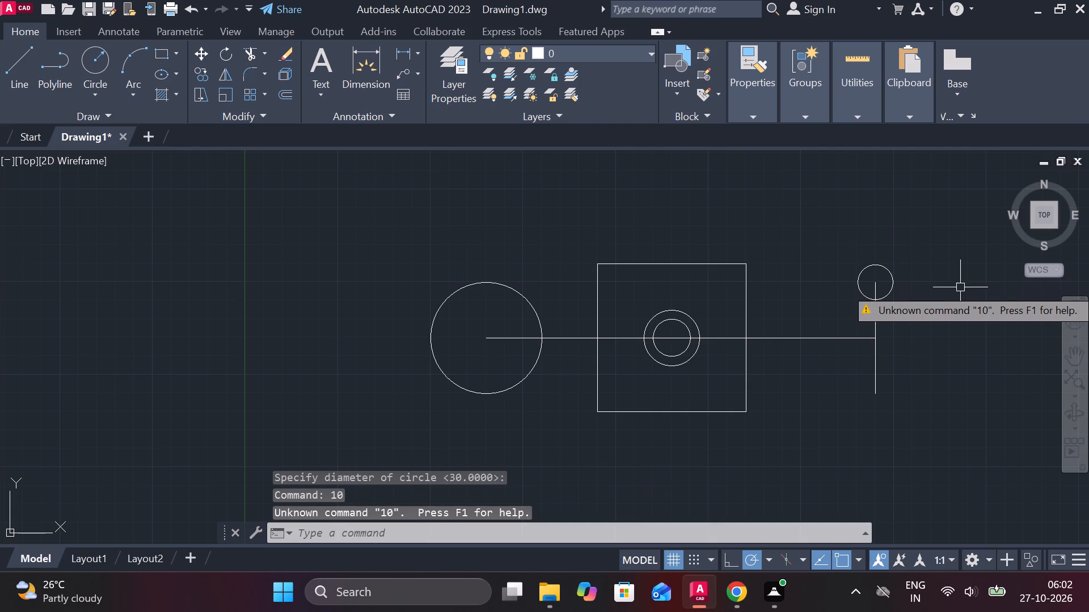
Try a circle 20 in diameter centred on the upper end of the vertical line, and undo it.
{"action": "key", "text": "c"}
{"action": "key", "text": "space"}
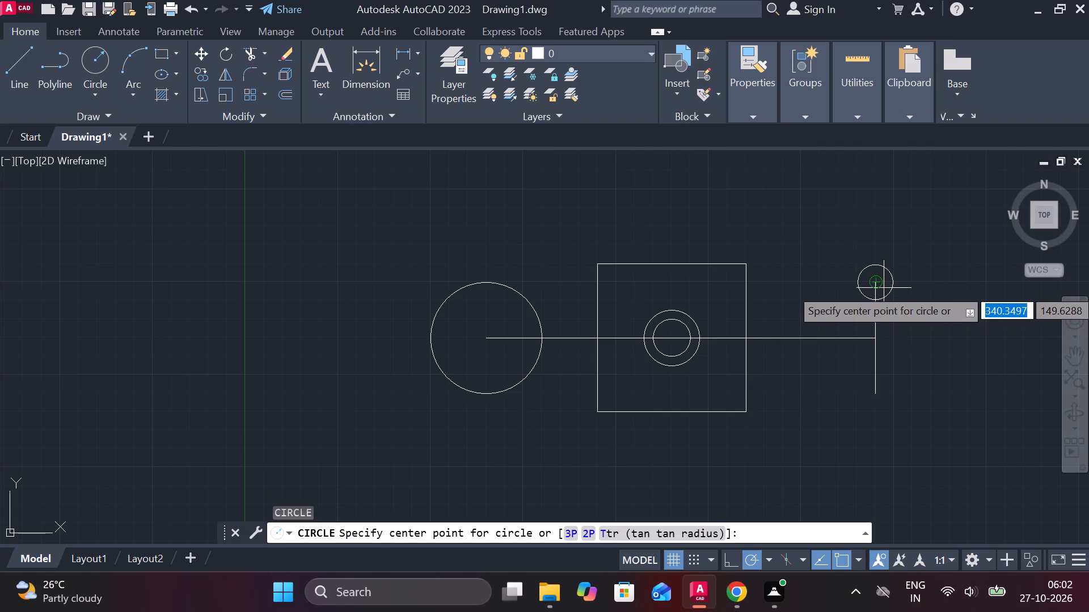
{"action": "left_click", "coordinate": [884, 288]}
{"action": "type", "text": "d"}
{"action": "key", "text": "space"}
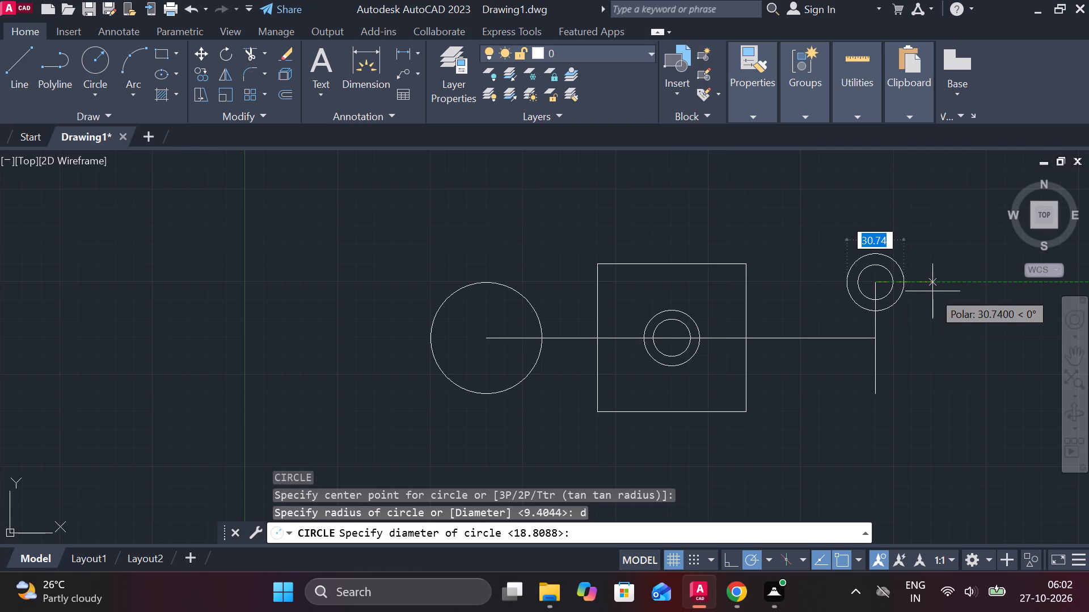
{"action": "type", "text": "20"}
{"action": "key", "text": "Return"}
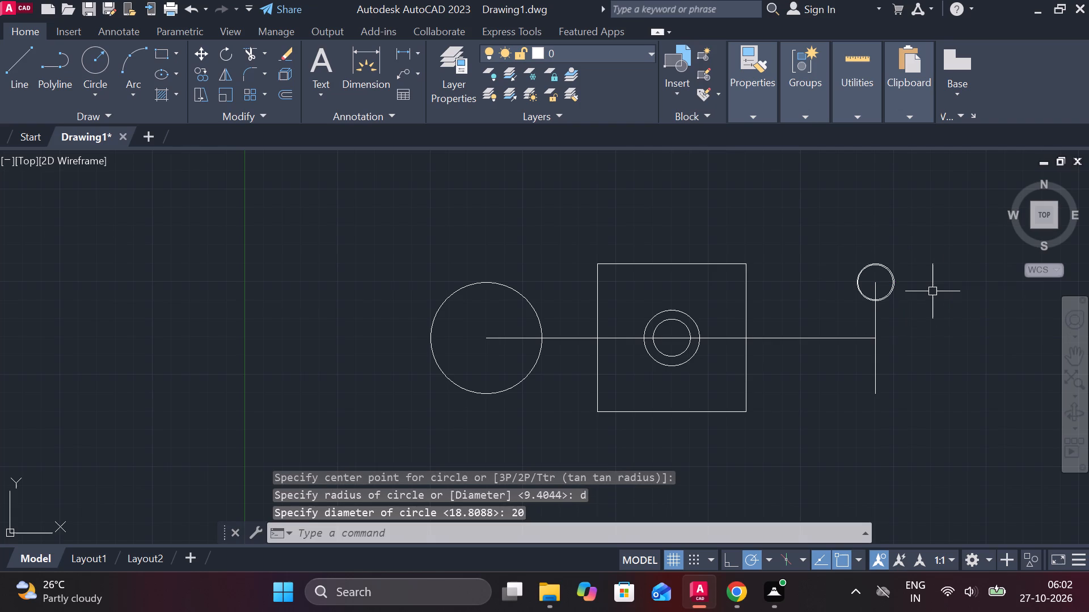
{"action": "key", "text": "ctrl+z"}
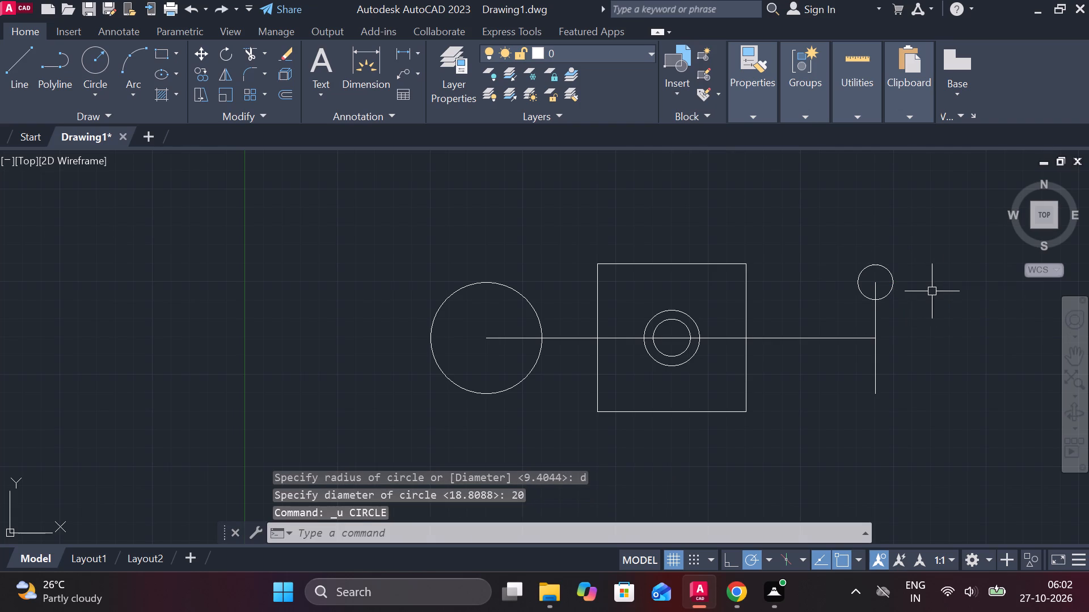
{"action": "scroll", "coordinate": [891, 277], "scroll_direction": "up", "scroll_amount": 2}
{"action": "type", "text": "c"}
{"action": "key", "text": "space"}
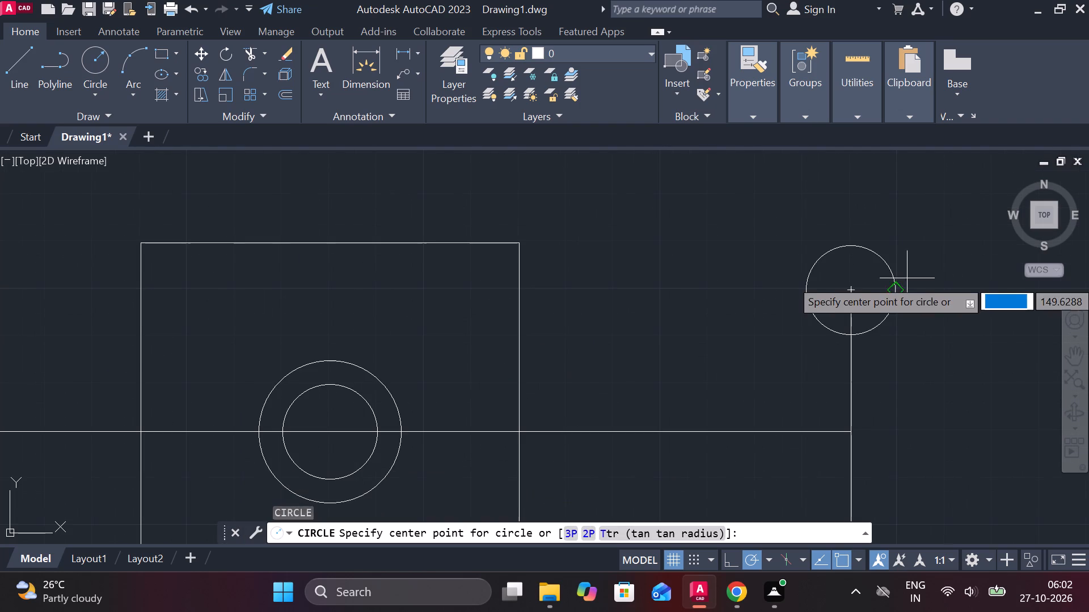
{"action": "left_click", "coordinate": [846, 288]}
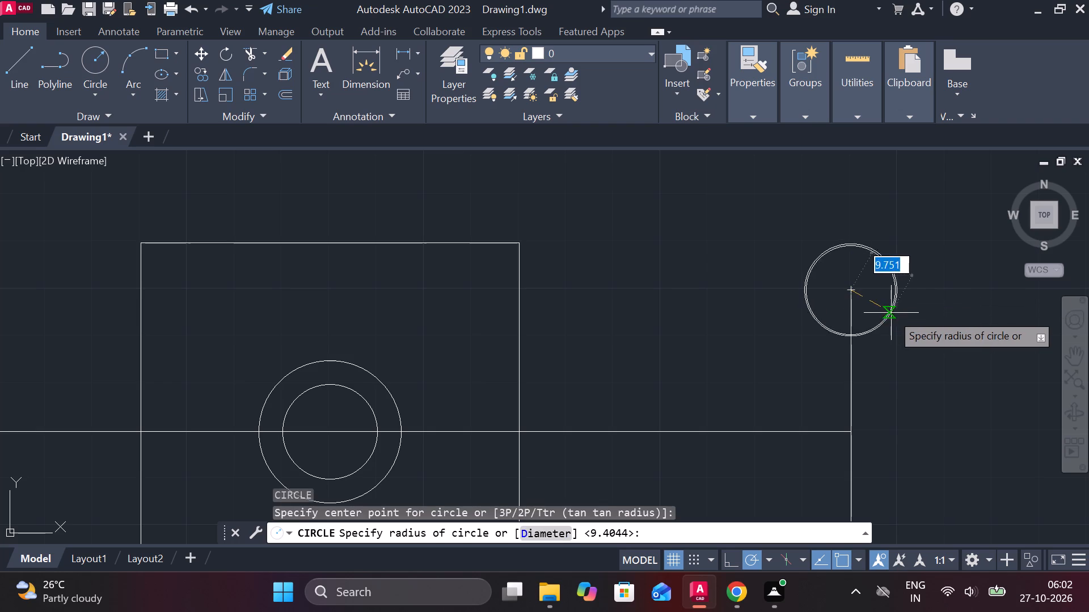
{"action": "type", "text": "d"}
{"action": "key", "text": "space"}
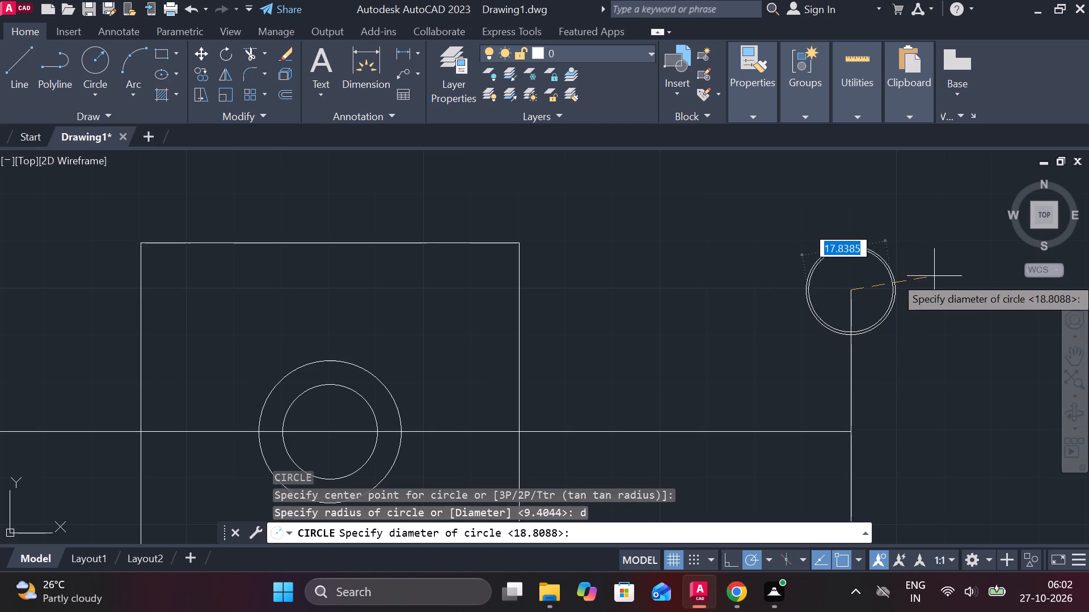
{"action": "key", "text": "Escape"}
Erase the circle at the upper end of the vertical line.
{"action": "left_click", "coordinate": [891, 262]}
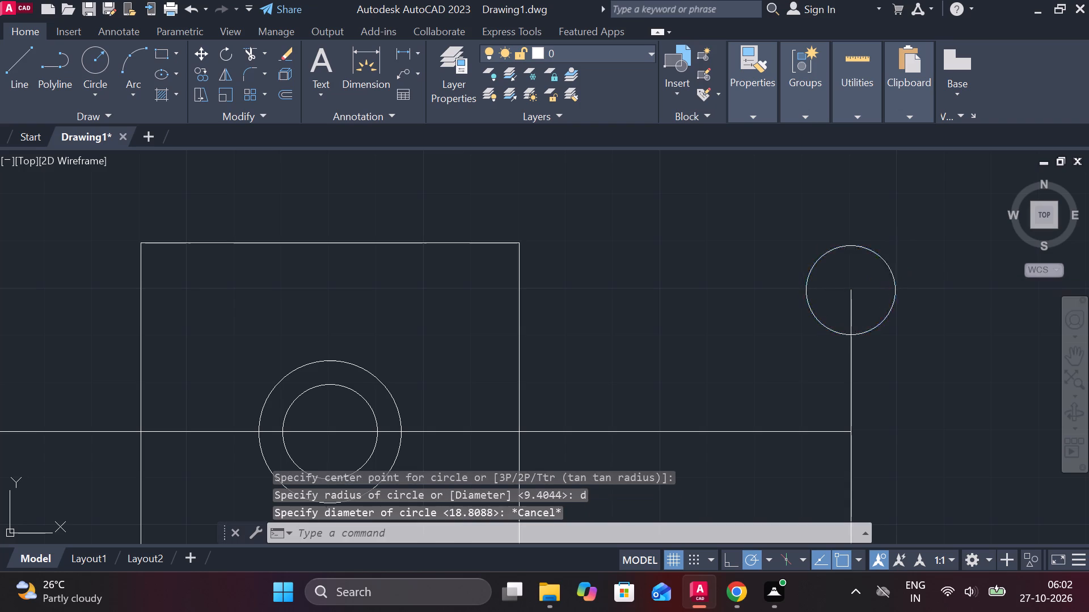
{"action": "type", "text": "e"}
{"action": "key", "text": "space"}
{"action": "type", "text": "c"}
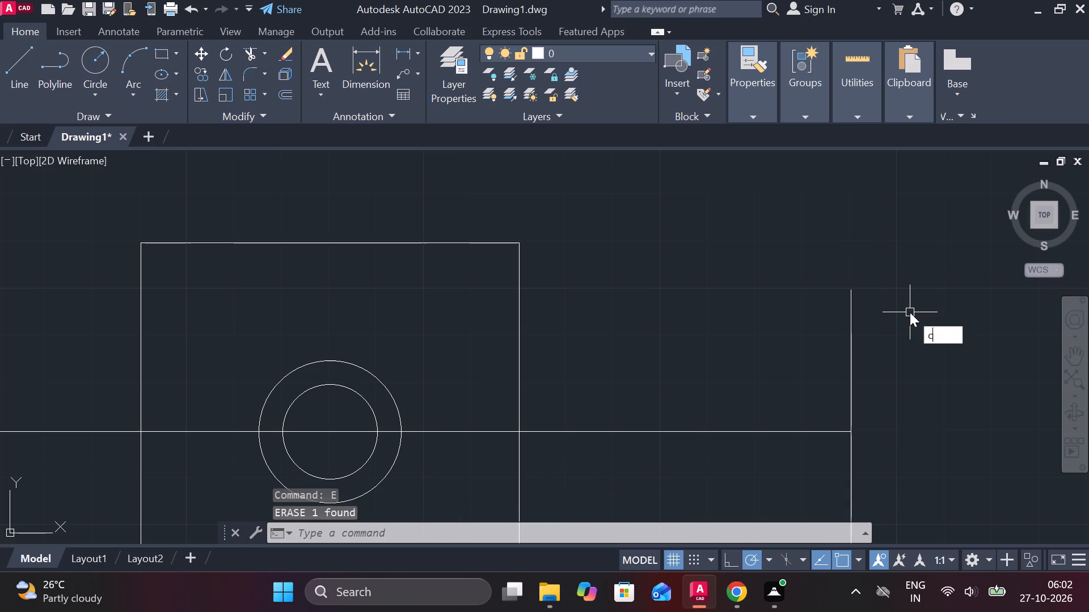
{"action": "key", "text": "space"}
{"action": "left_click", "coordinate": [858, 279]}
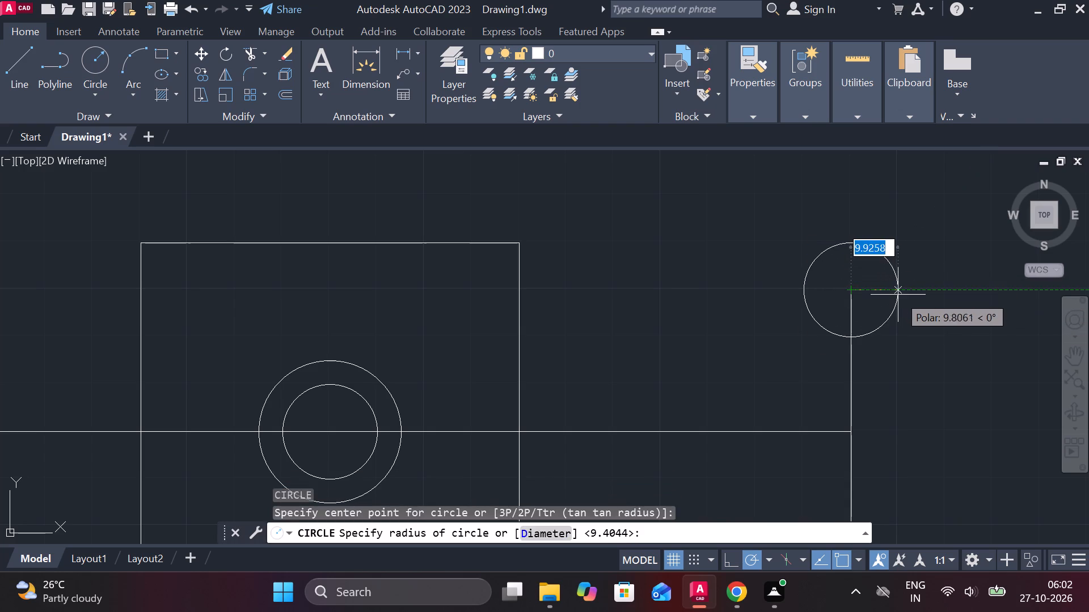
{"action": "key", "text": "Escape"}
Draw a circle 10 in diameter centred on the upper end of the vertical line.
{"action": "type", "text": "c"}
{"action": "key", "text": "space"}
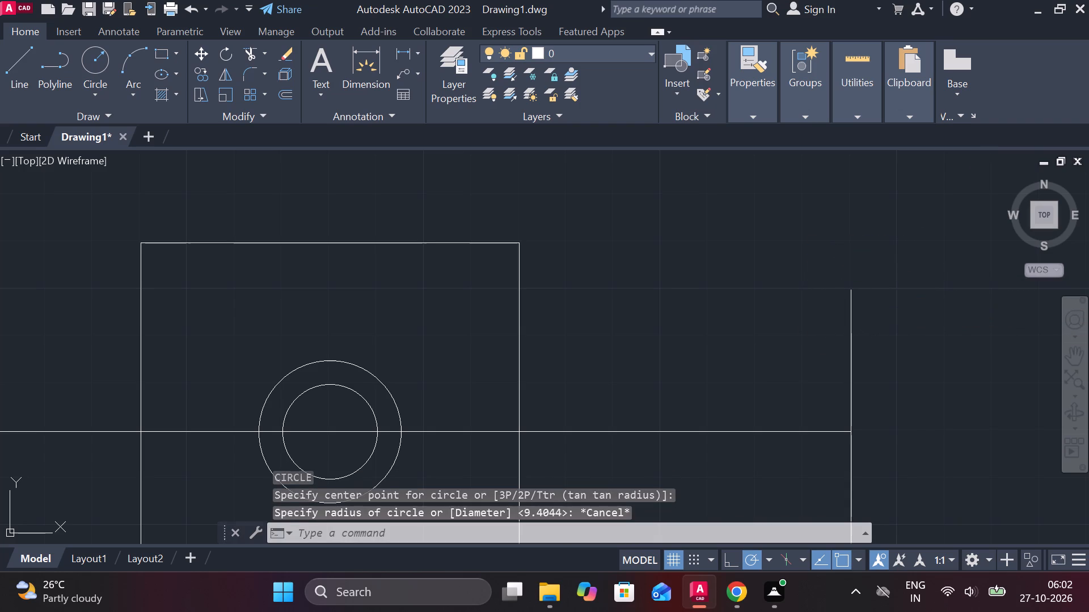
{"action": "left_click", "coordinate": [857, 286]}
{"action": "type", "text": "d"}
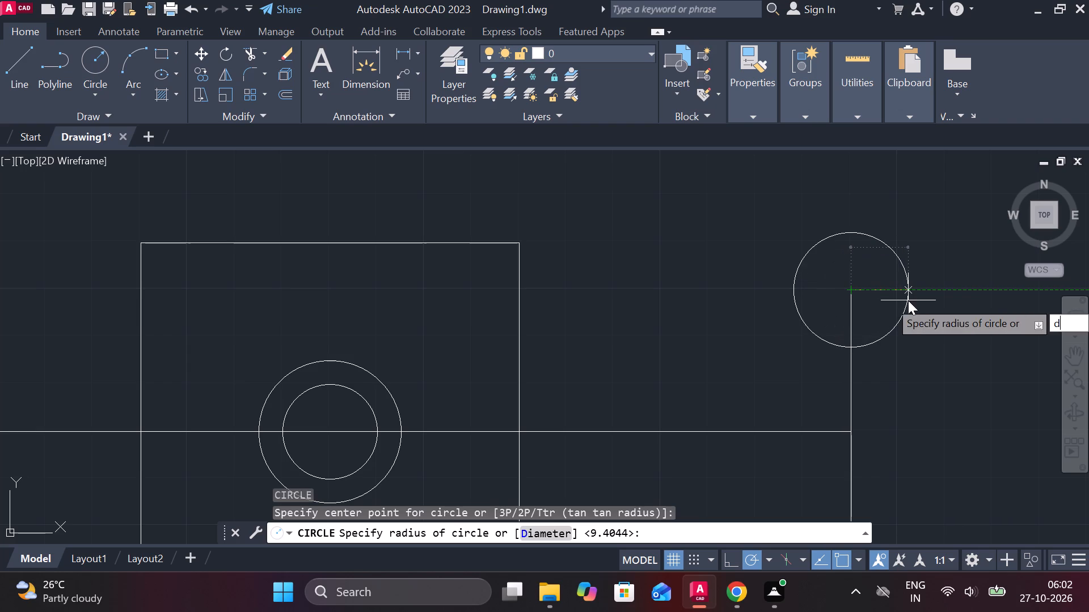
{"action": "key", "text": "space"}
{"action": "type", "text": "10"}
{"action": "key", "text": "Return"}
Draw a concentric circle 20 in diameter around the small circle at the vertical line's upper end.
{"action": "key", "text": "c"}
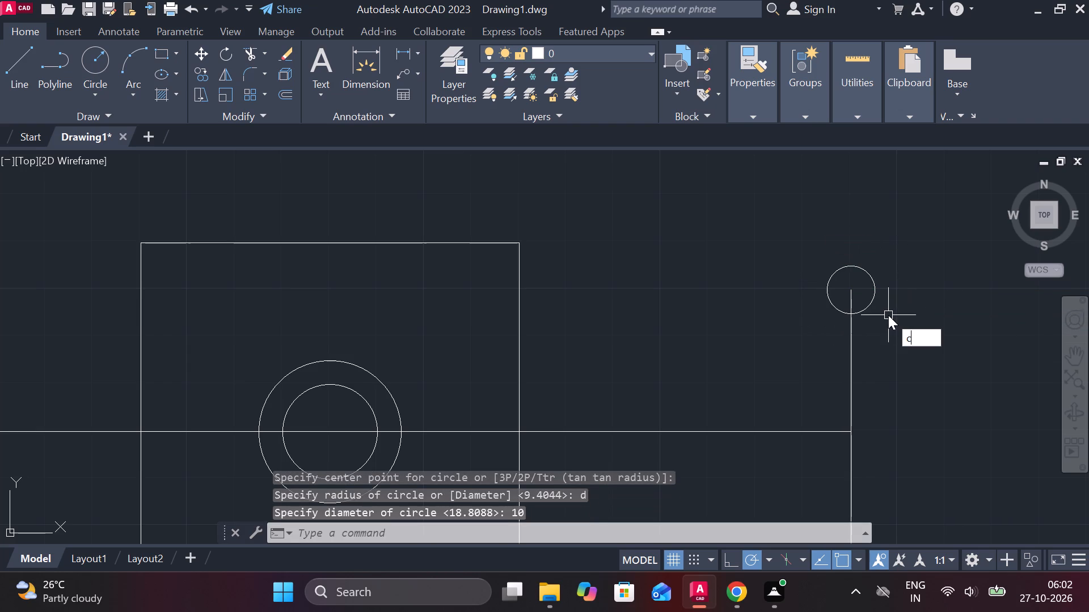
{"action": "key", "text": "space"}
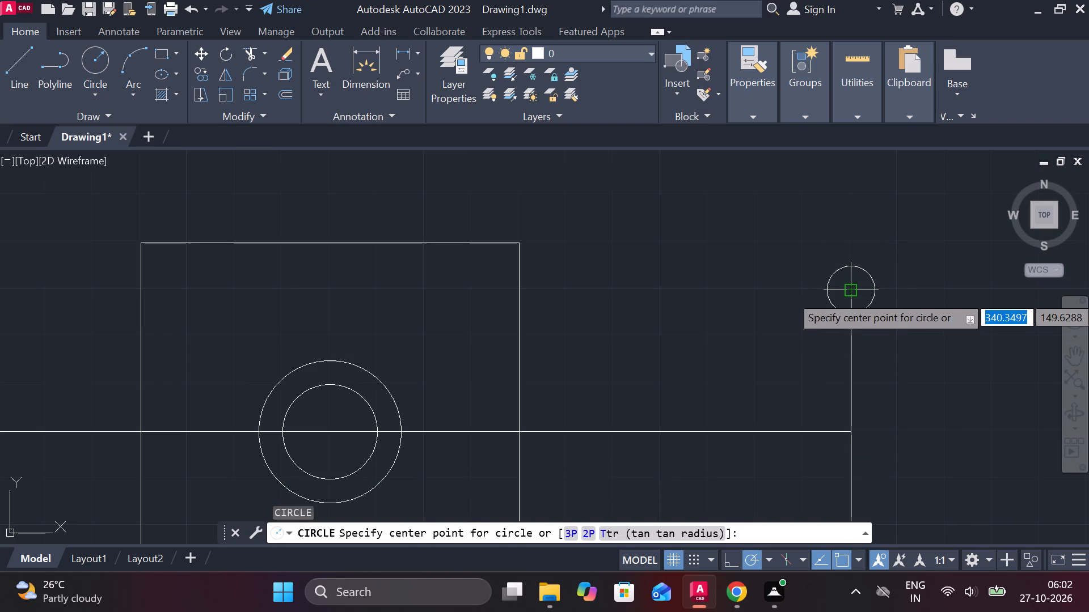
{"action": "left_click", "coordinate": [849, 295]}
{"action": "type", "text": "d 20"}
{"action": "key", "text": "Return"}
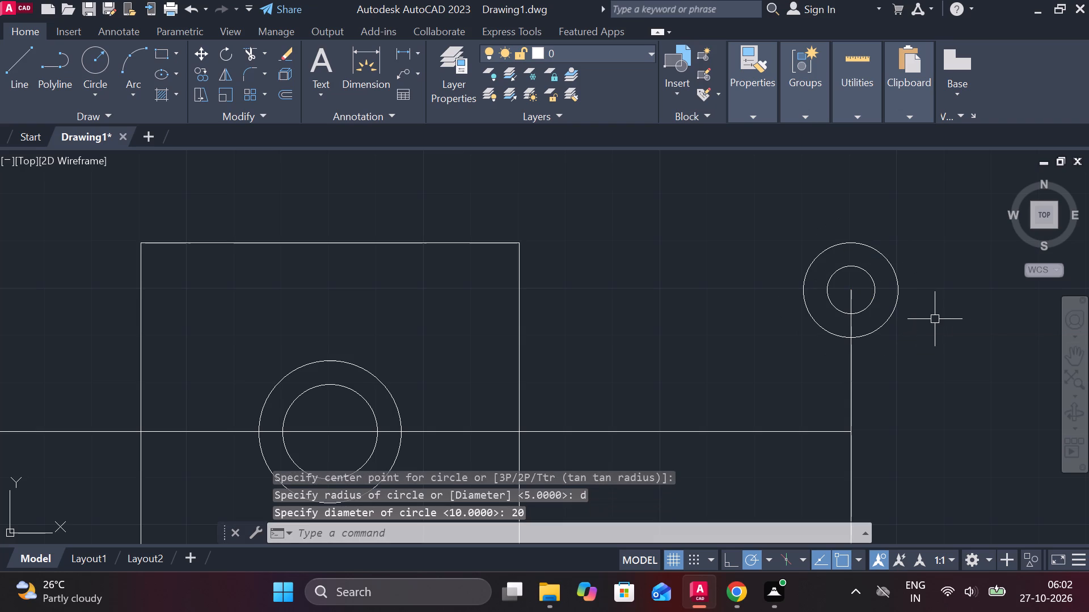
Start another circle, defined by diameter, from the same centre at the vertical line's upper end.
{"action": "type", "text": "c"}
{"action": "key", "text": "space"}
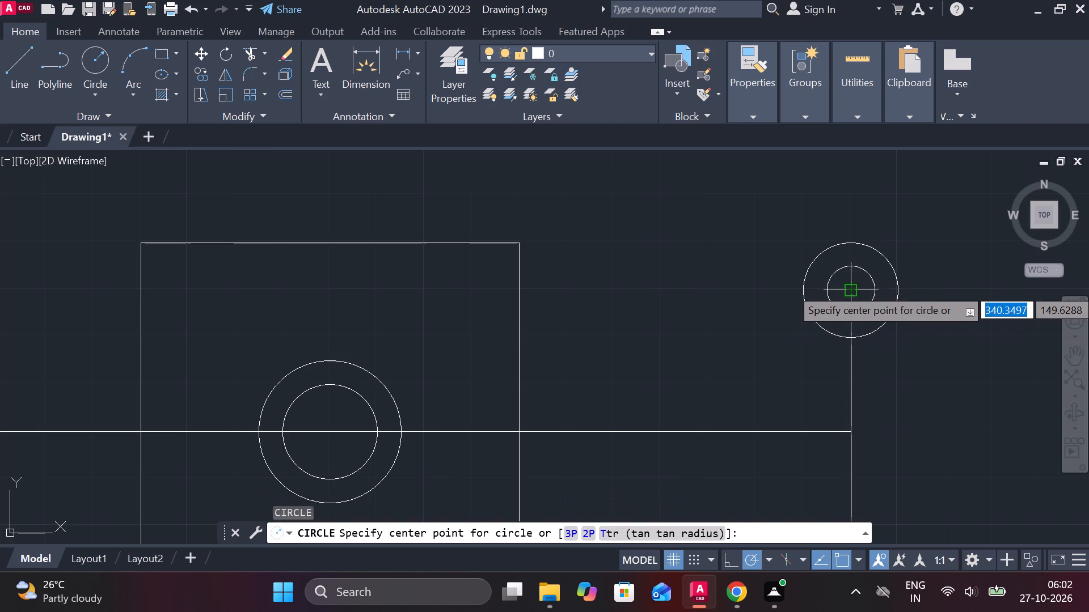
{"action": "left_click", "coordinate": [850, 287]}
{"action": "type", "text": "d"}
{"action": "key", "text": "space"}
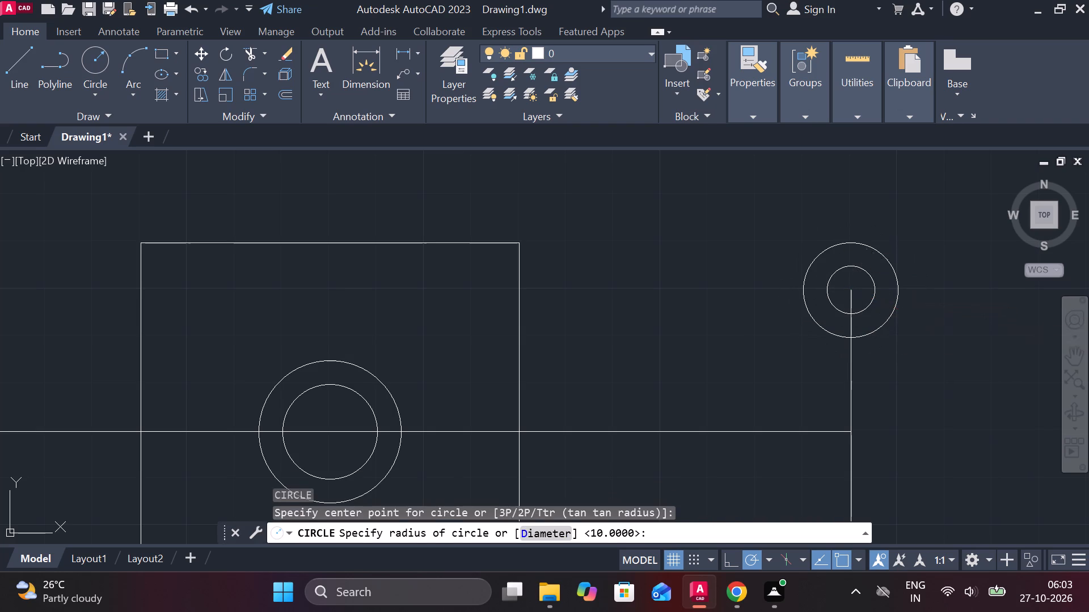
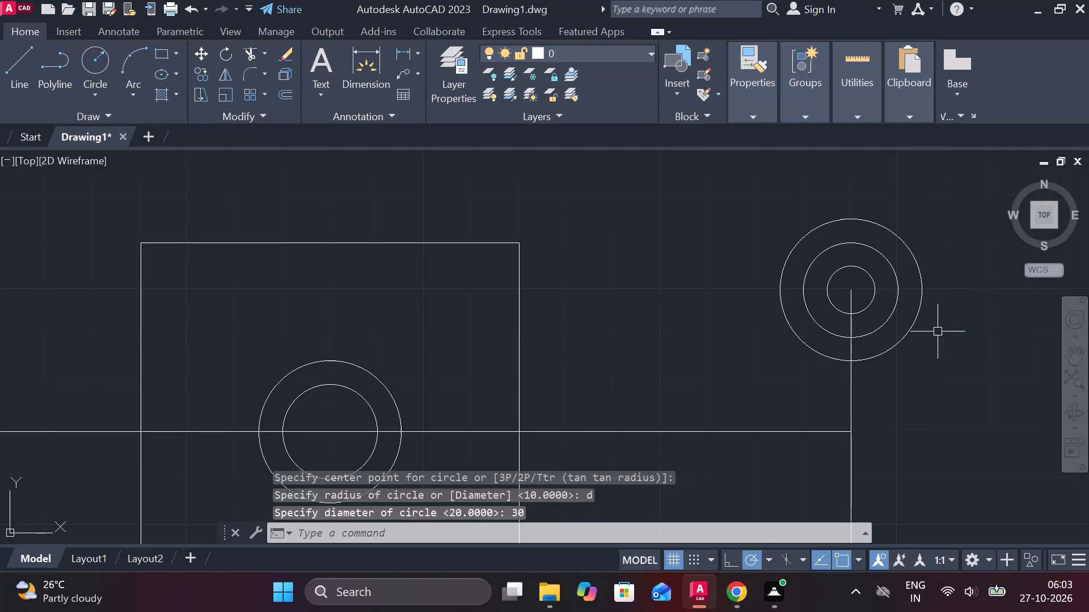
Draw a concentric circle of radius 20 around the circles at the vertical line's upper end.
{"action": "type", "text": "c"}
{"action": "key", "text": "space"}
{"action": "left_click", "coordinate": [851, 290]}
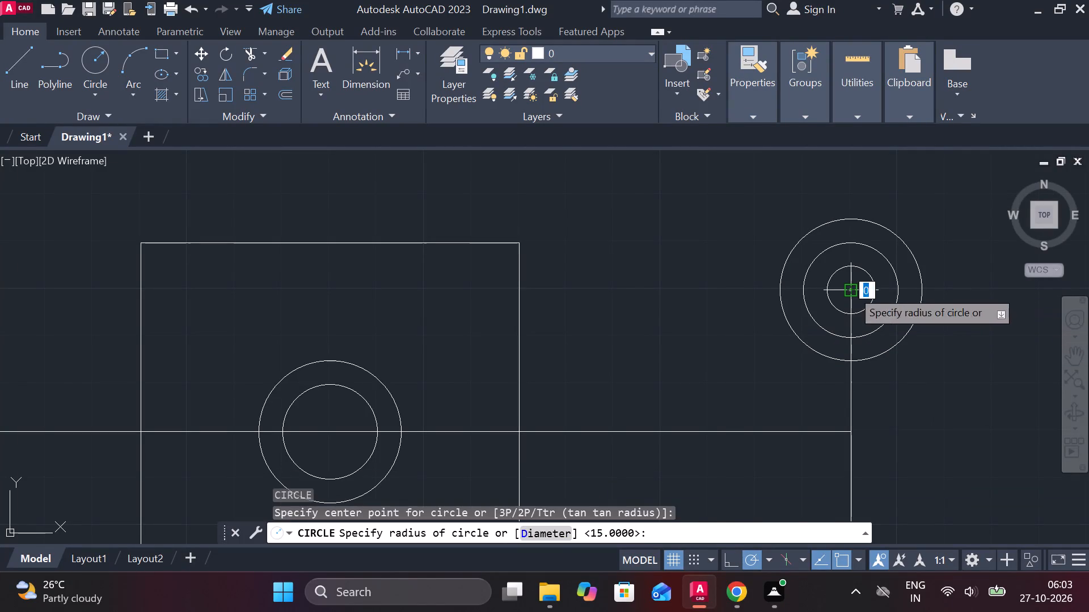
{"action": "type", "text": "20"}
{"action": "key", "text": "Return"}
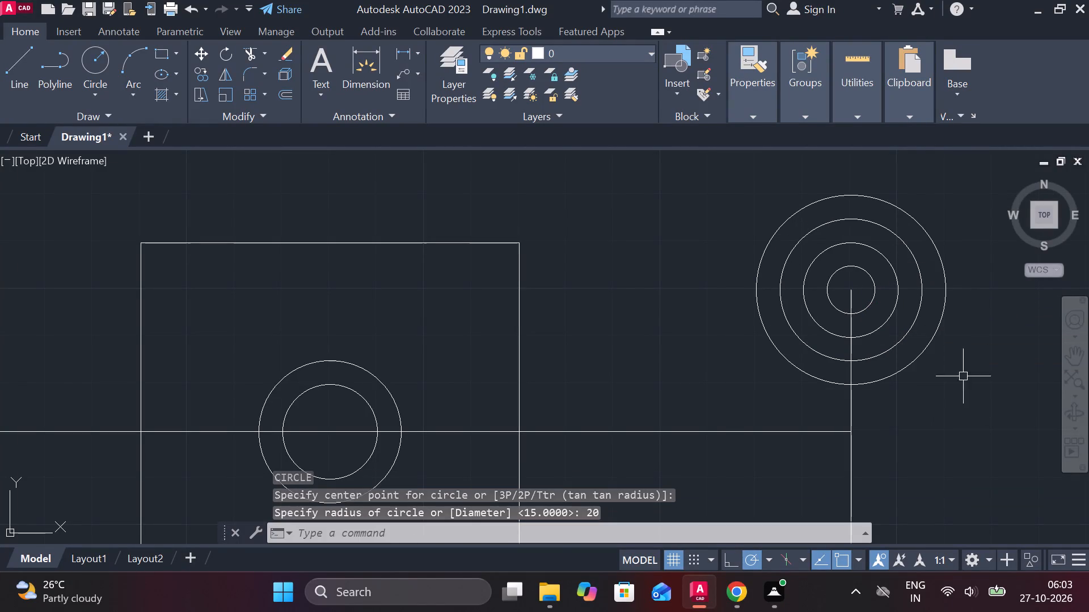
Copy the four concentric circles from the vertical line's upper end to its lower end, using their centre as base point.
{"action": "left_click", "coordinate": [923, 337]}
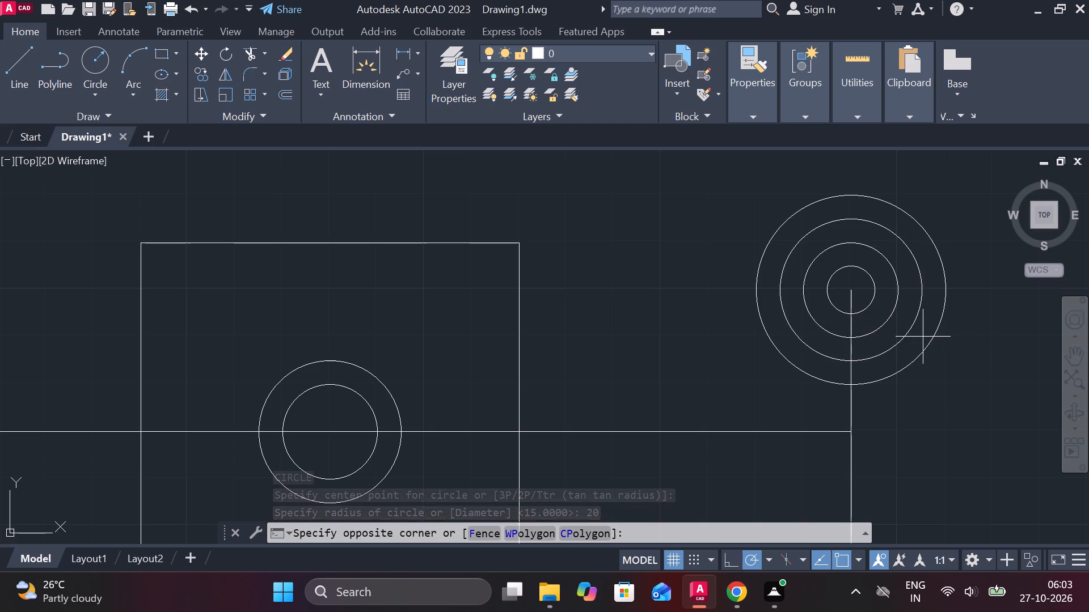
{"action": "left_click", "coordinate": [866, 292]}
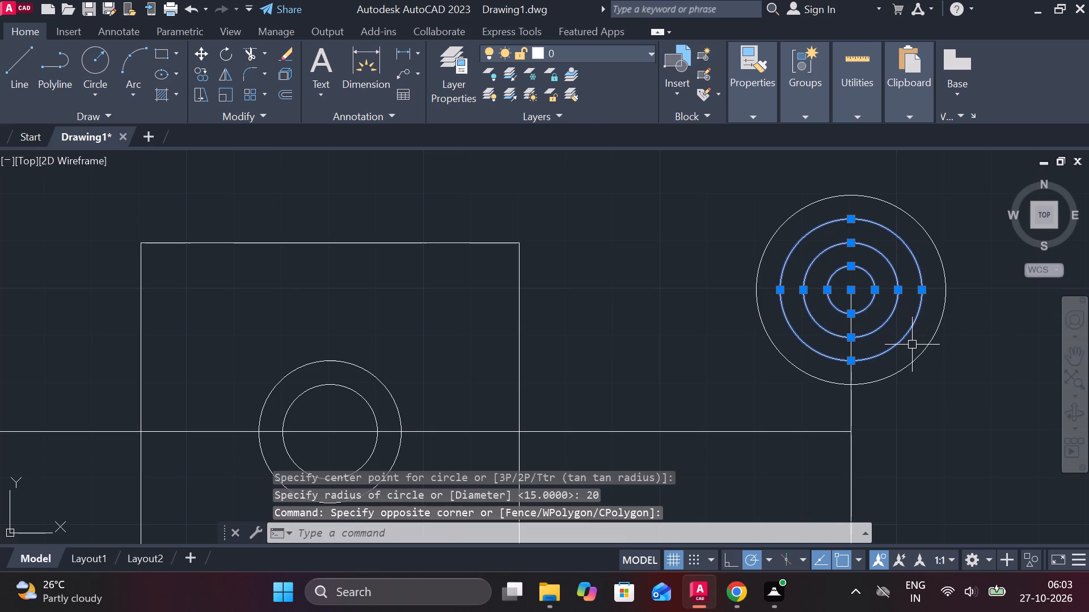
{"action": "left_click", "coordinate": [921, 355]}
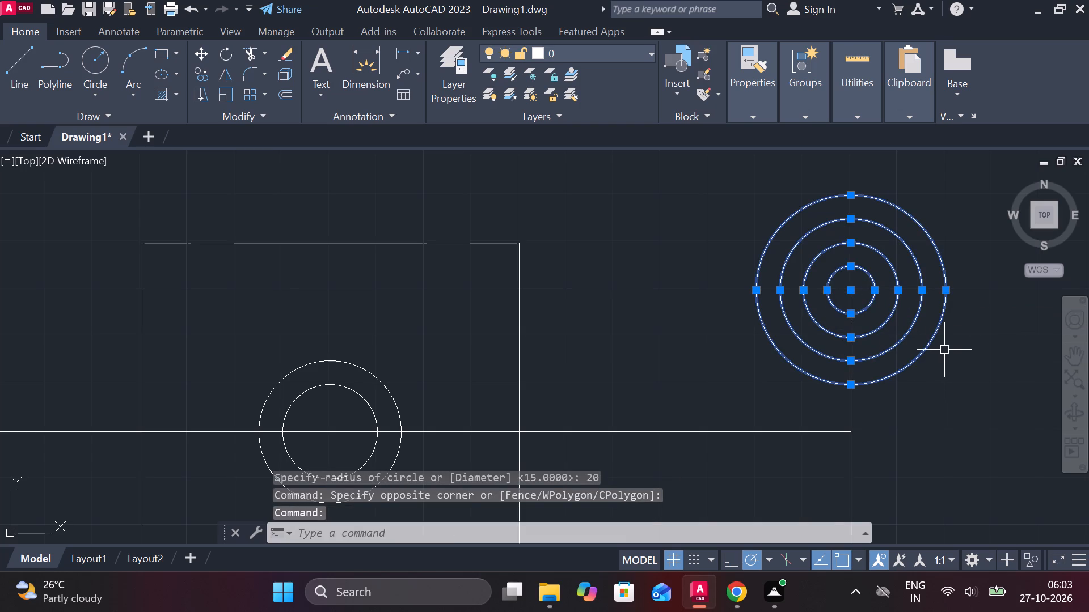
{"action": "type", "text": "co"}
{"action": "key", "text": "Return"}
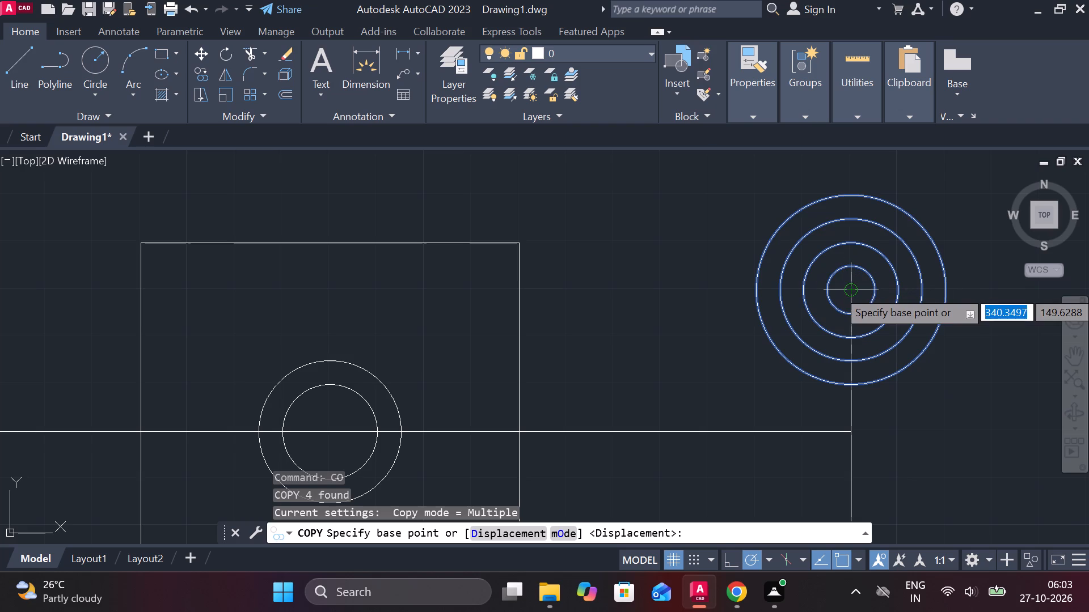
{"action": "left_click", "coordinate": [850, 290]}
{"action": "scroll", "coordinate": [837, 284], "scroll_direction": "down", "scroll_amount": 2}
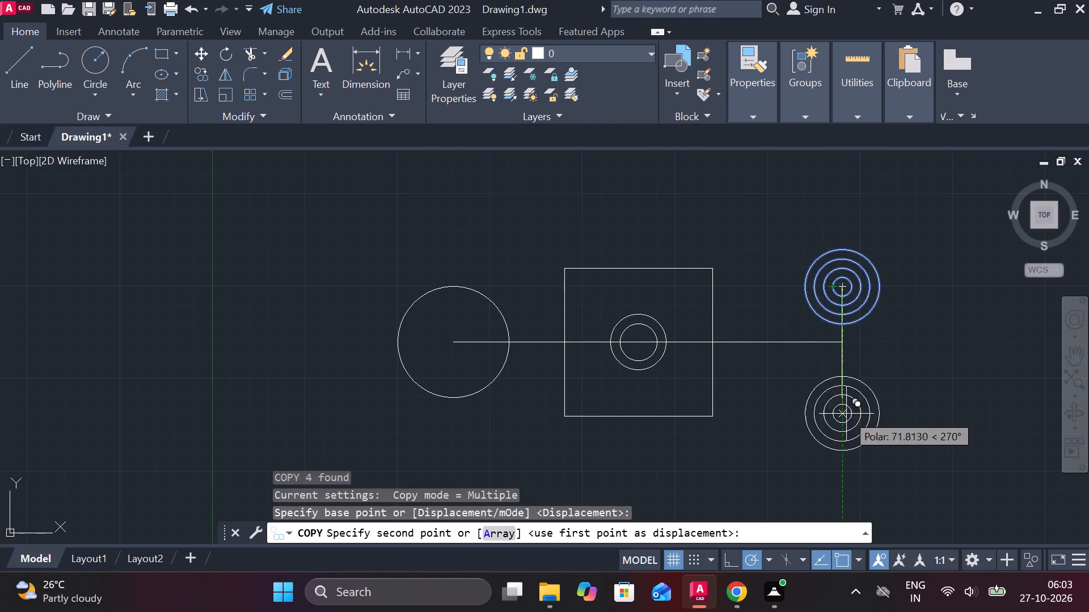
{"action": "scroll", "coordinate": [846, 412], "scroll_direction": "up", "scroll_amount": 2}
{"action": "scroll", "coordinate": [898, 388], "scroll_direction": "up", "scroll_amount": 2}
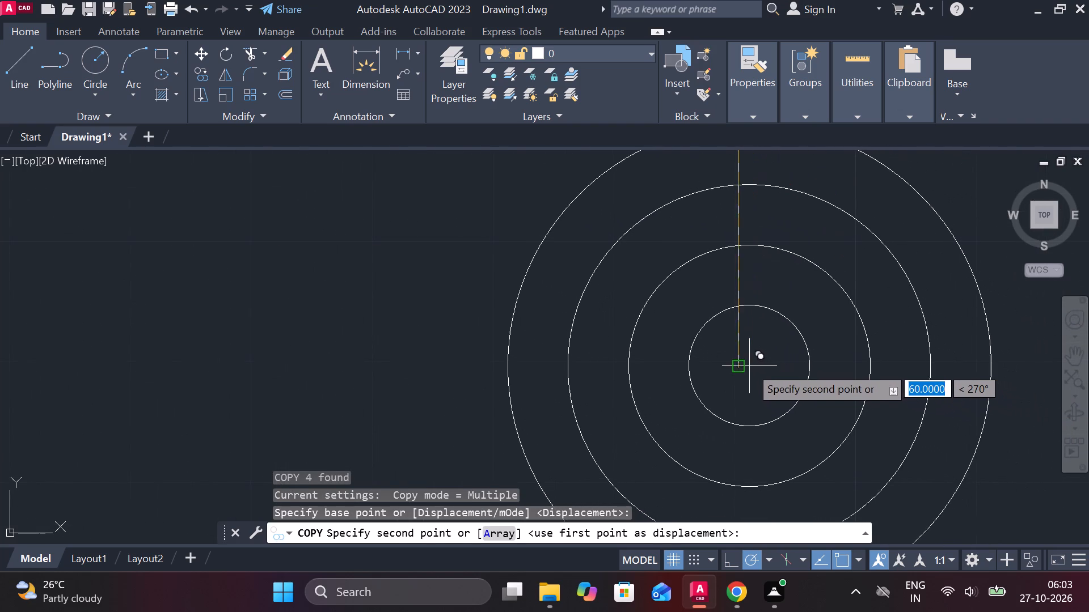
{"action": "left_click", "coordinate": [741, 364]}
{"action": "scroll", "coordinate": [762, 372], "scroll_direction": "down", "scroll_amount": 3}
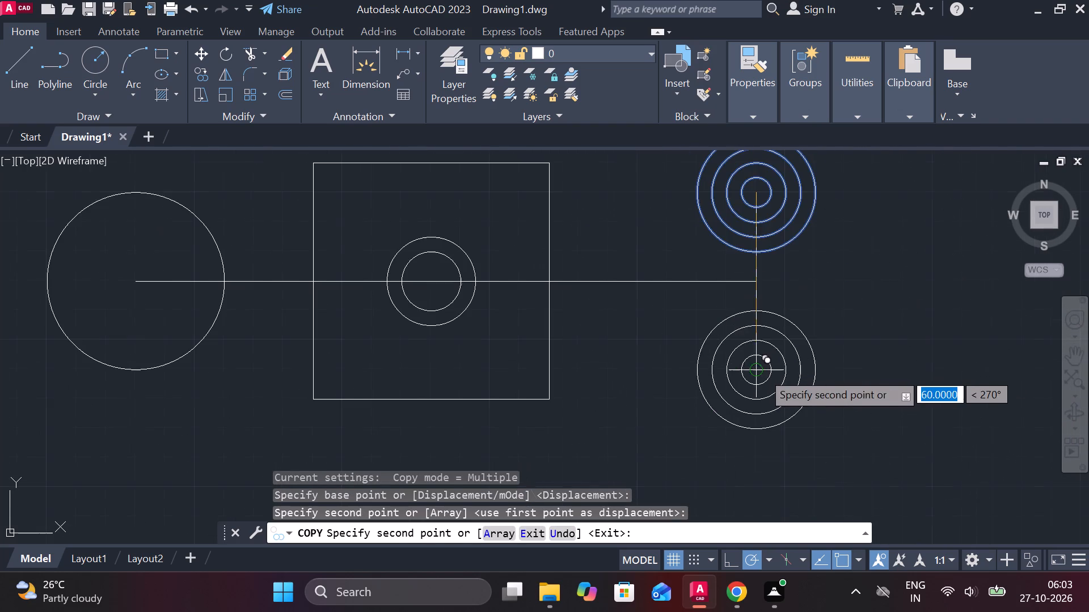
{"action": "key", "text": "Escape"}
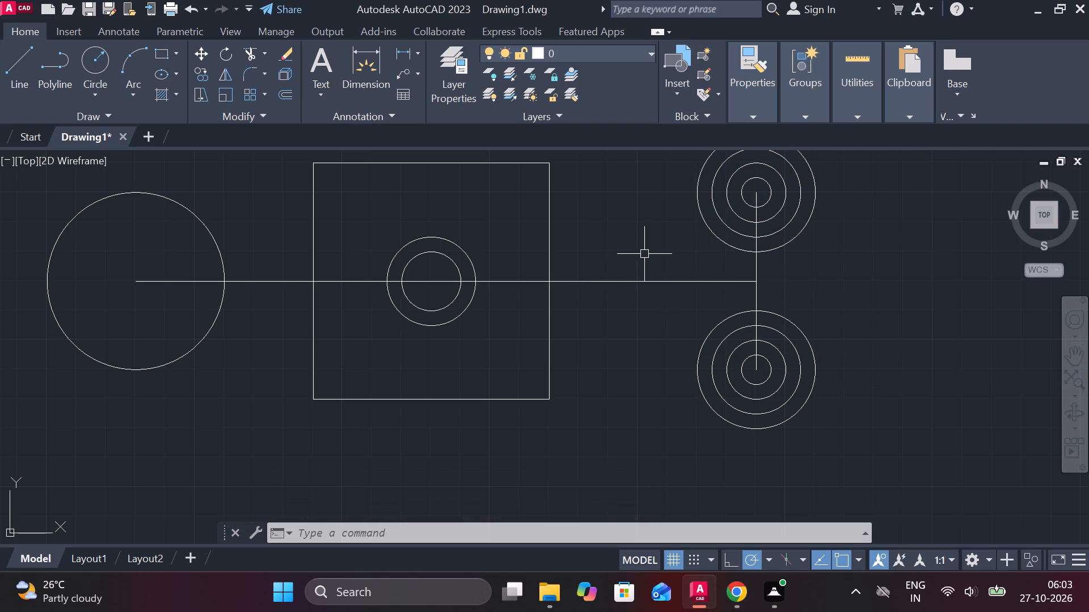
Draw a horizontal line from the centre of the upper concentric circles to the square's nearest vertical side.
{"action": "middle_click_drag", "start_coordinate": [689, 260], "coordinate": [707, 273]}
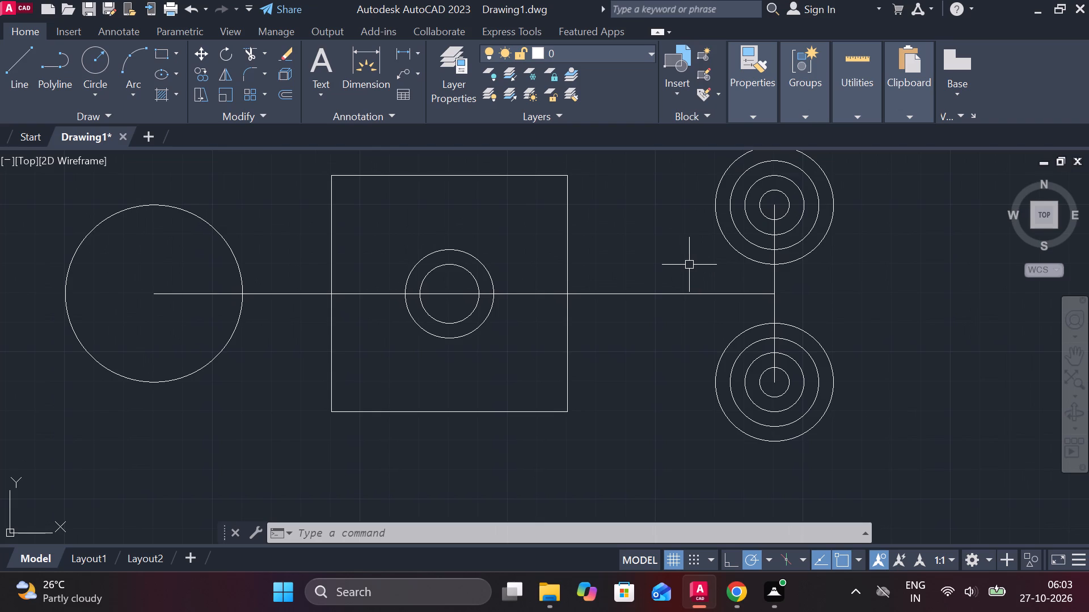
{"action": "key", "text": "l"}
{"action": "key", "text": "Return"}
{"action": "left_click", "coordinate": [771, 203]}
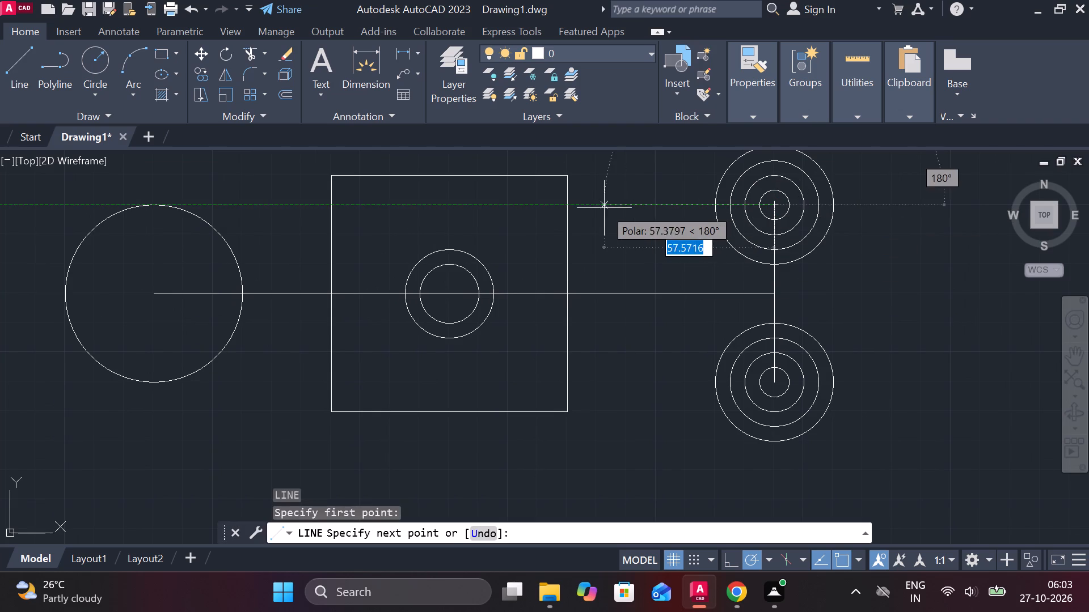
{"action": "left_click", "coordinate": [565, 205]}
{"action": "key", "text": "Escape"}
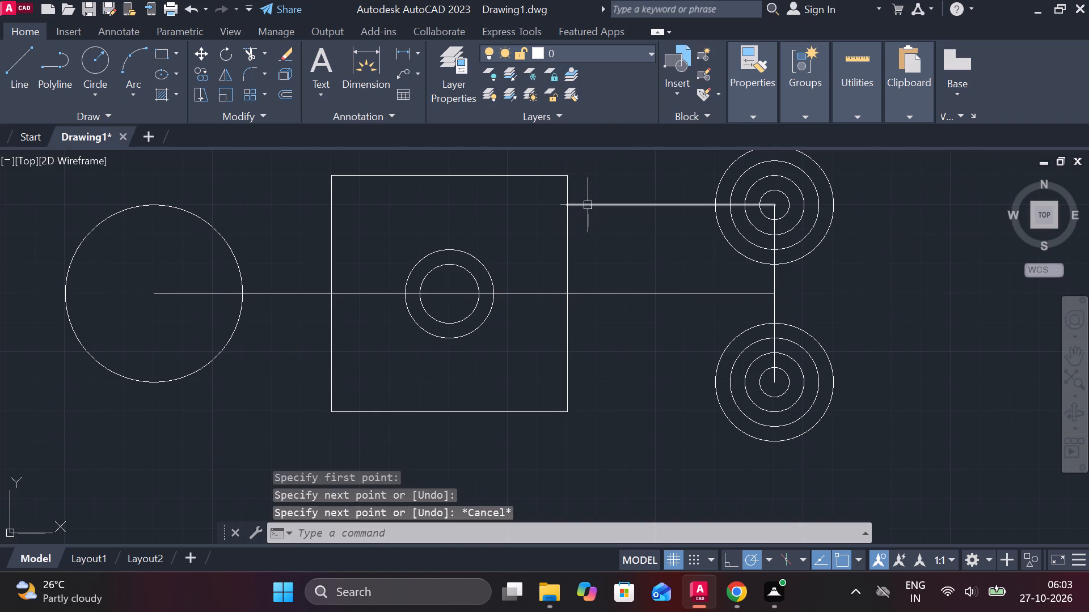
Draw a horizontal line from the centre of the lower concentric circles to the square's nearest vertical side.
{"action": "key", "text": "space"}
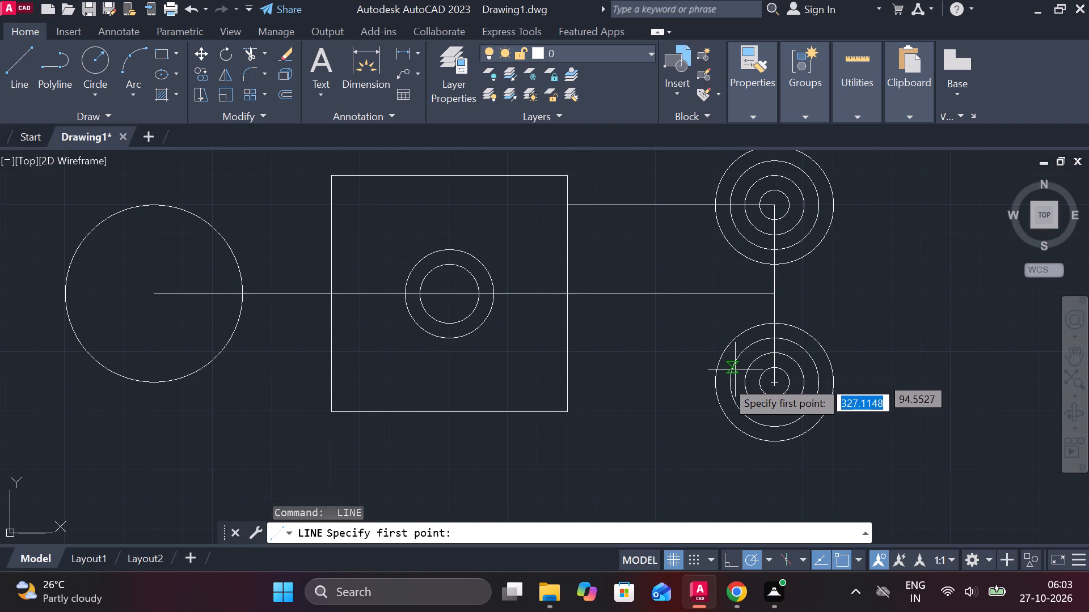
{"action": "left_click", "coordinate": [771, 388]}
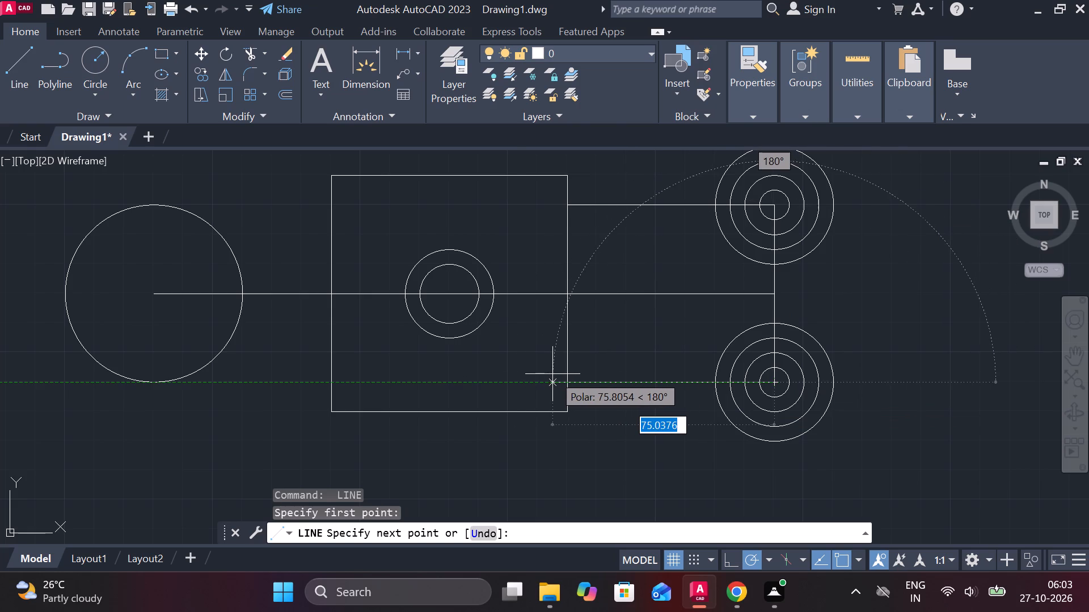
{"action": "left_click", "coordinate": [574, 377]}
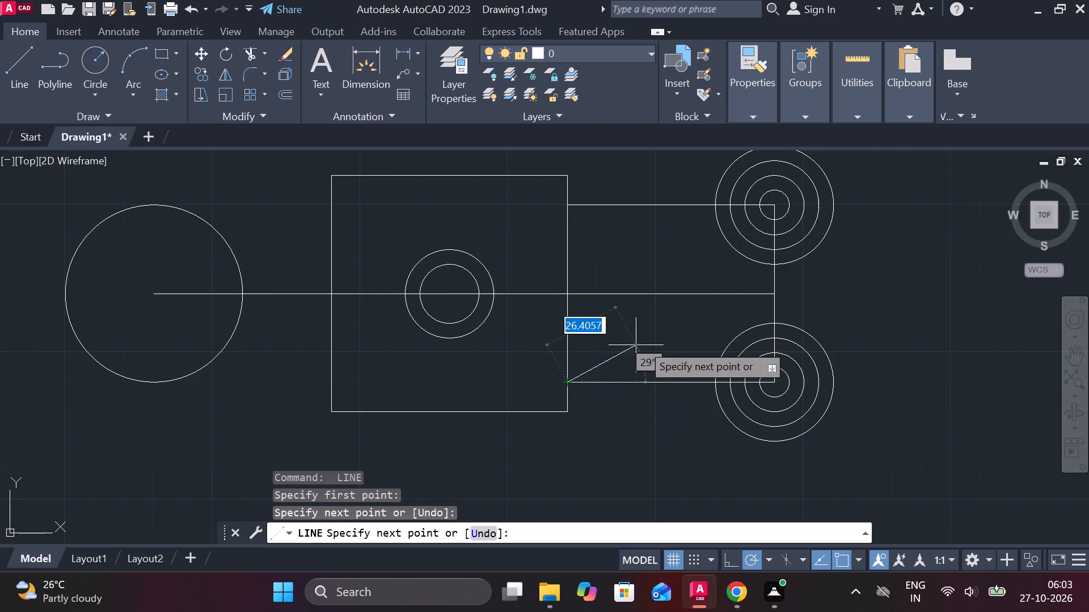
{"action": "key", "text": "Escape"}
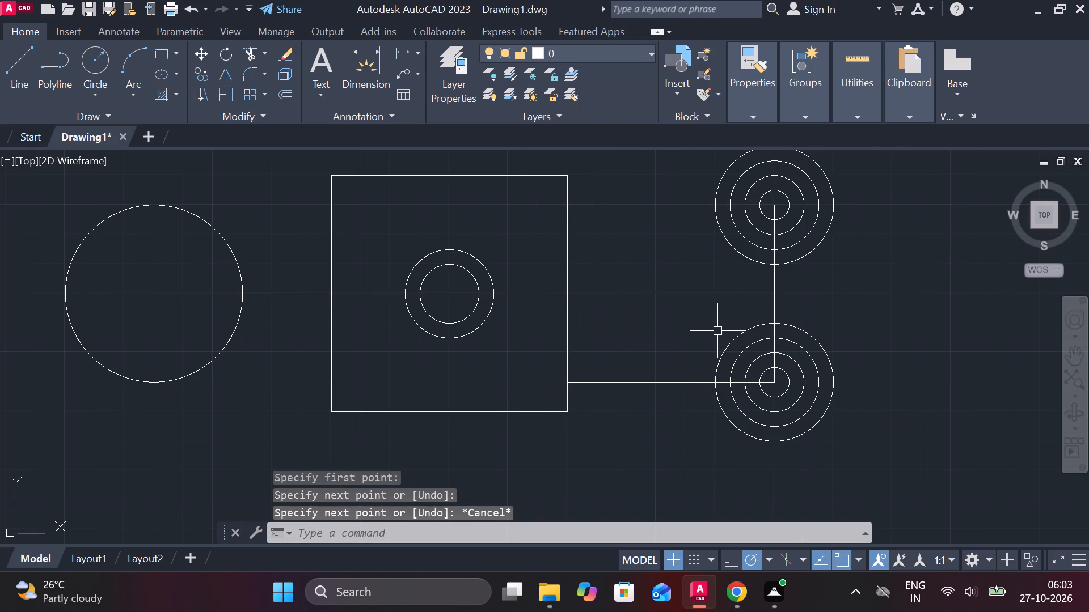
Trim the upper-left quarter arcs of the three larger circles in the lower concentric group.
{"action": "middle_click_drag", "start_coordinate": [807, 302], "coordinate": [810, 345]}
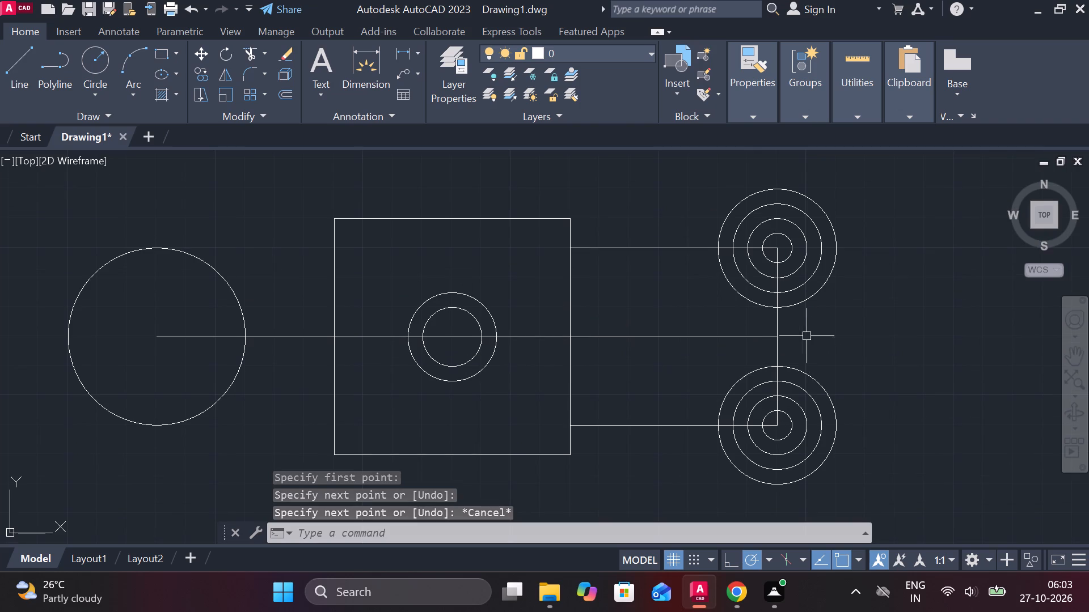
{"action": "middle_click", "coordinate": [736, 363]}
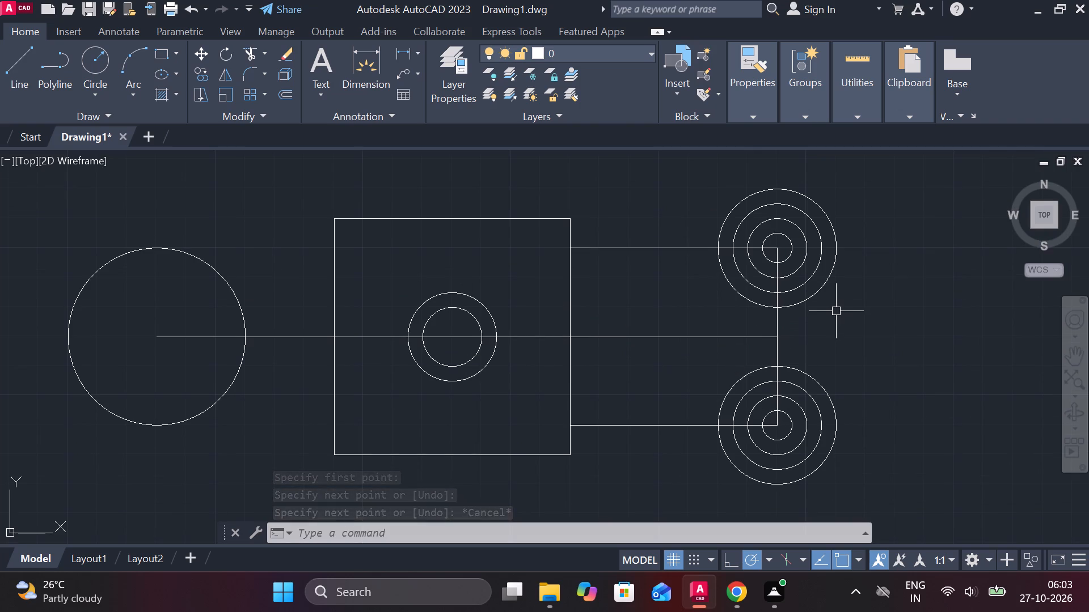
{"action": "type", "text": "tr"}
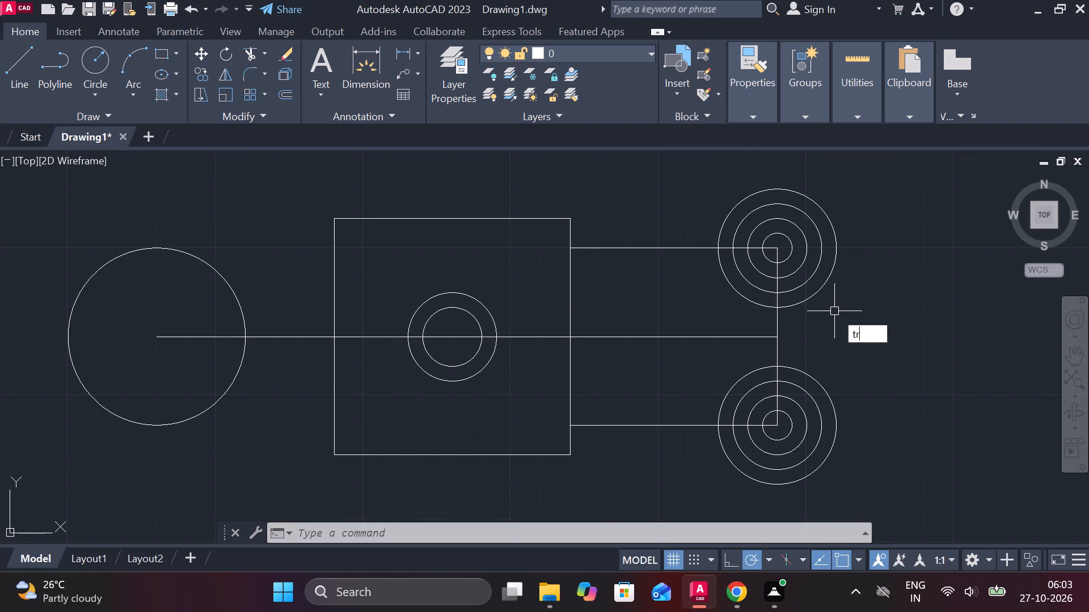
{"action": "key", "text": "space"}
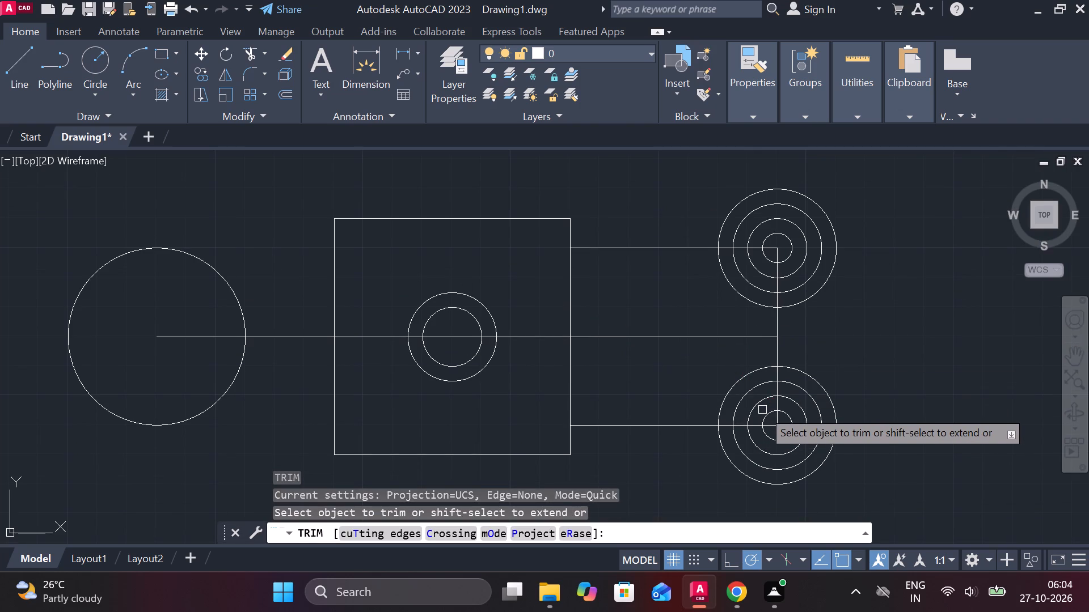
{"action": "left_click", "coordinate": [761, 405]}
{"action": "left_click", "coordinate": [741, 394]}
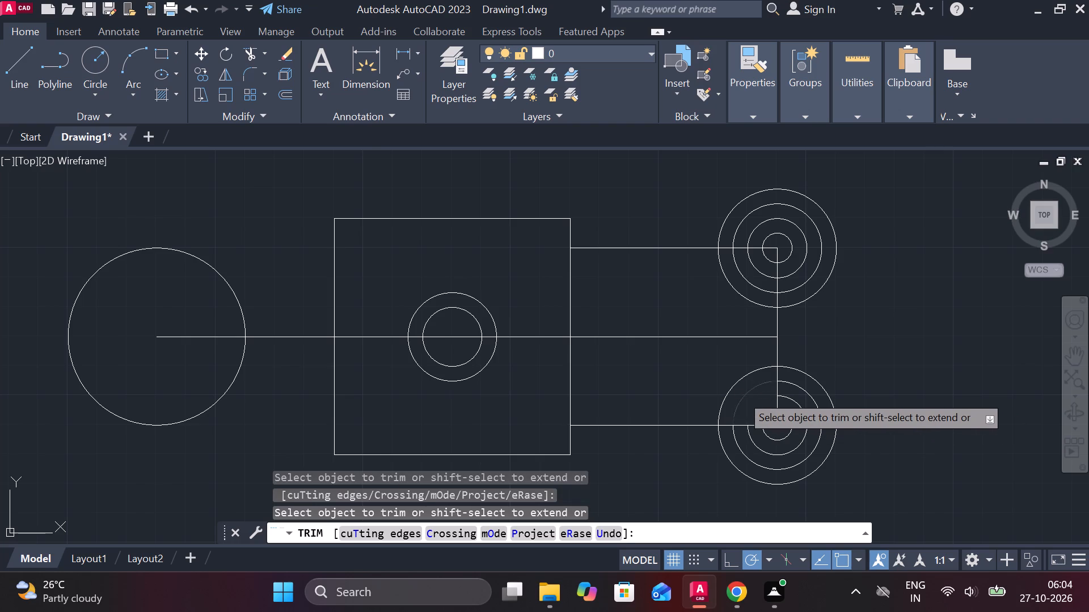
{"action": "left_click", "coordinate": [735, 387]}
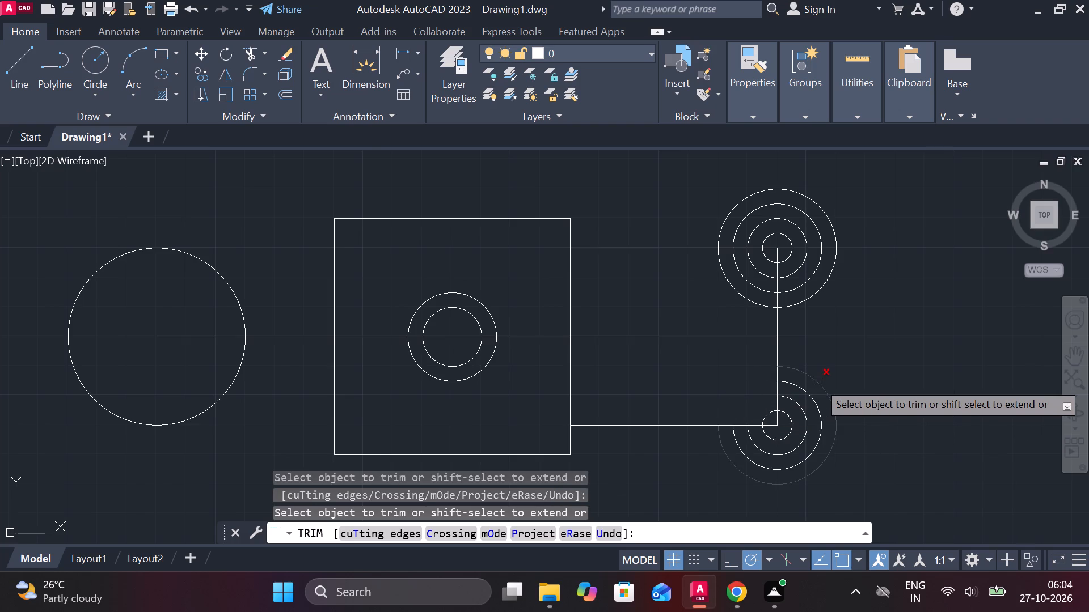
Trim the lower-left quarter arcs of the three larger circles in the upper concentric group.
{"action": "left_click", "coordinate": [760, 275]}
{"action": "left_click", "coordinate": [753, 282]}
{"action": "left_click", "coordinate": [741, 286]}
{"action": "left_click", "coordinate": [740, 287]}
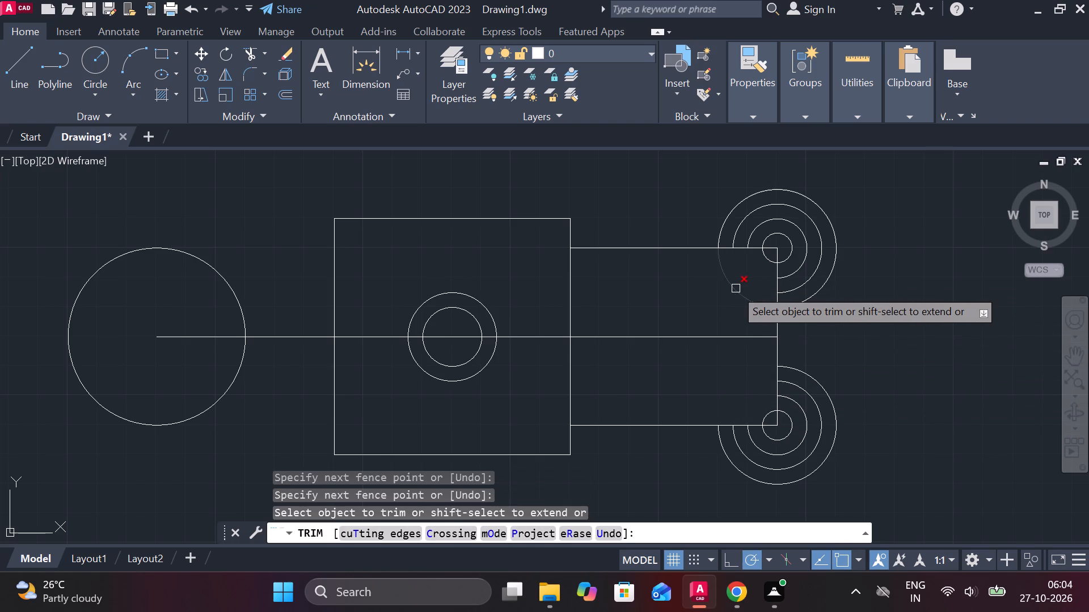
{"action": "left_click", "coordinate": [734, 288]}
{"action": "key", "text": "grave"}
{"action": "key", "text": "Escape"}
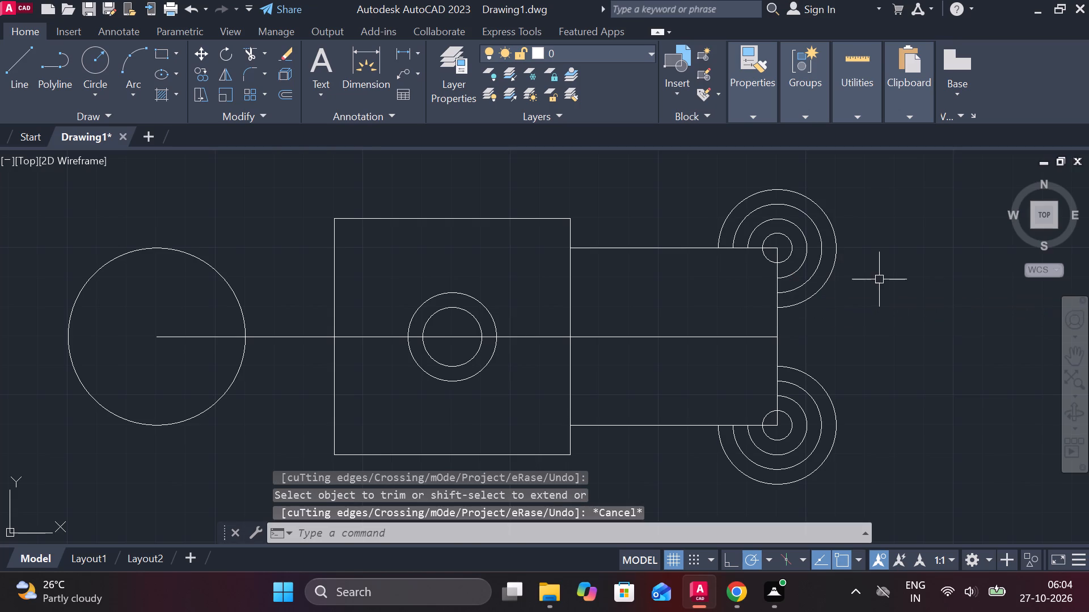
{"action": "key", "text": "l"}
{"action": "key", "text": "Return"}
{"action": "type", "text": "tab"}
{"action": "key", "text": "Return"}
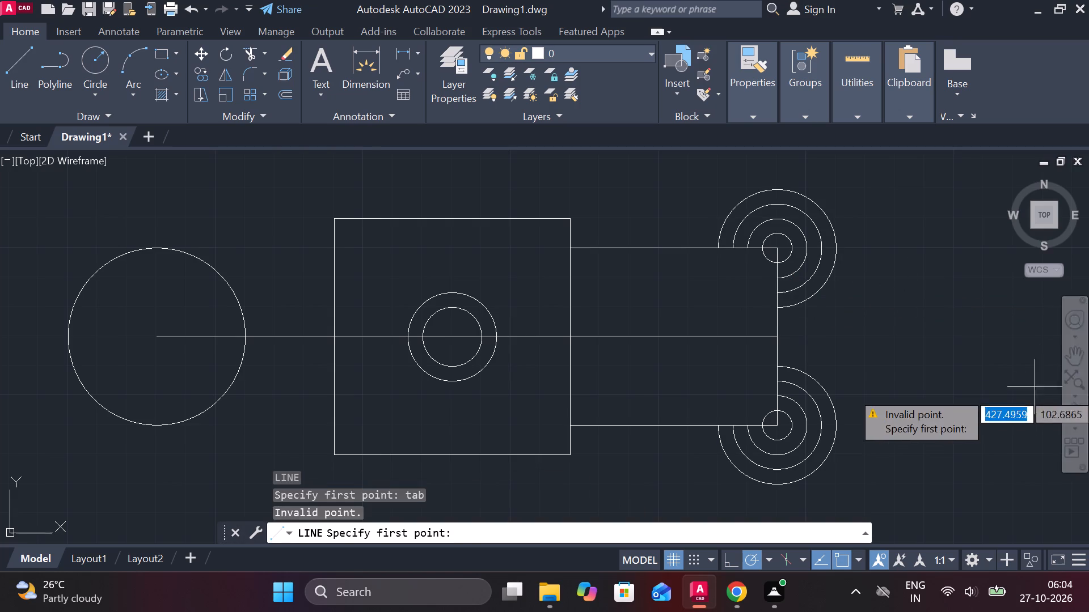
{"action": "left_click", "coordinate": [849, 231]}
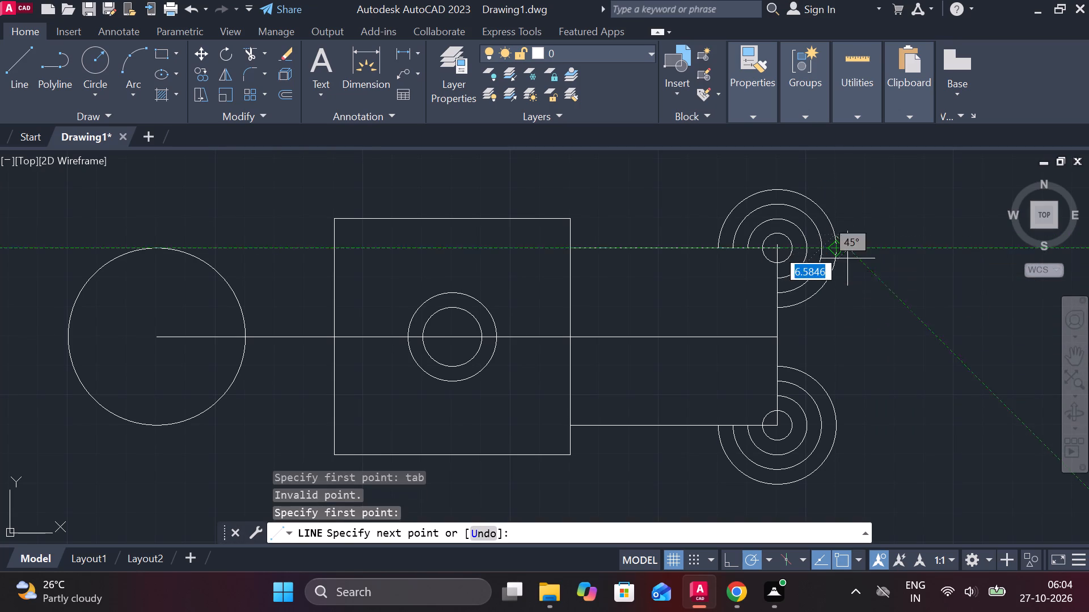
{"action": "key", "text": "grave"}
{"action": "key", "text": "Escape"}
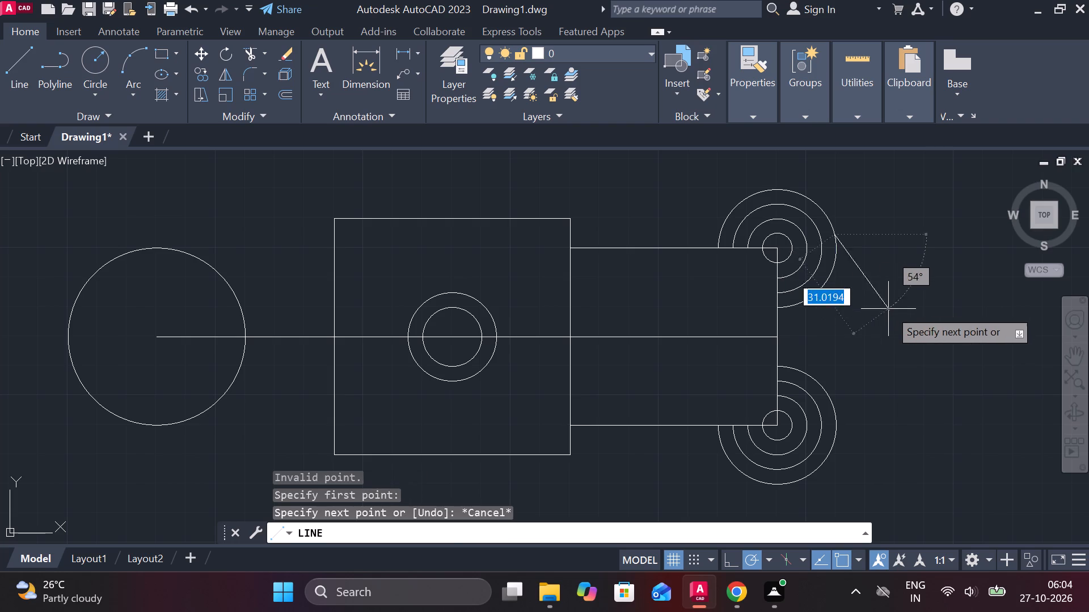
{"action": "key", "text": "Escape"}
Draw a line tangent to the outermost arcs of the upper and lower concentric groups on their far side from the square.
{"action": "key", "text": "l"}
{"action": "key", "text": "Return"}
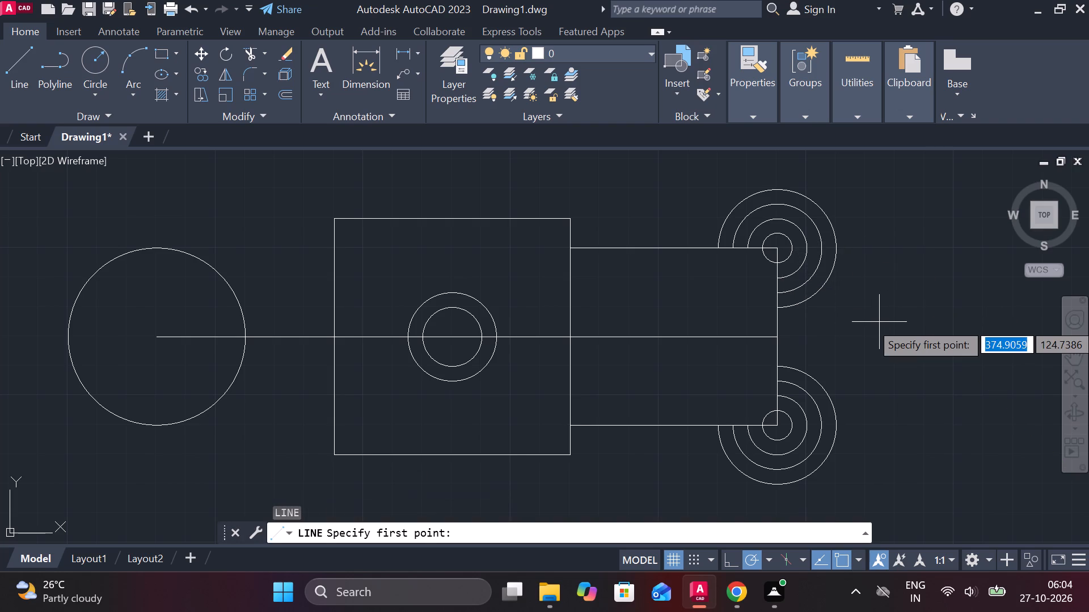
{"action": "type", "text": "tan"}
{"action": "key", "text": "Return"}
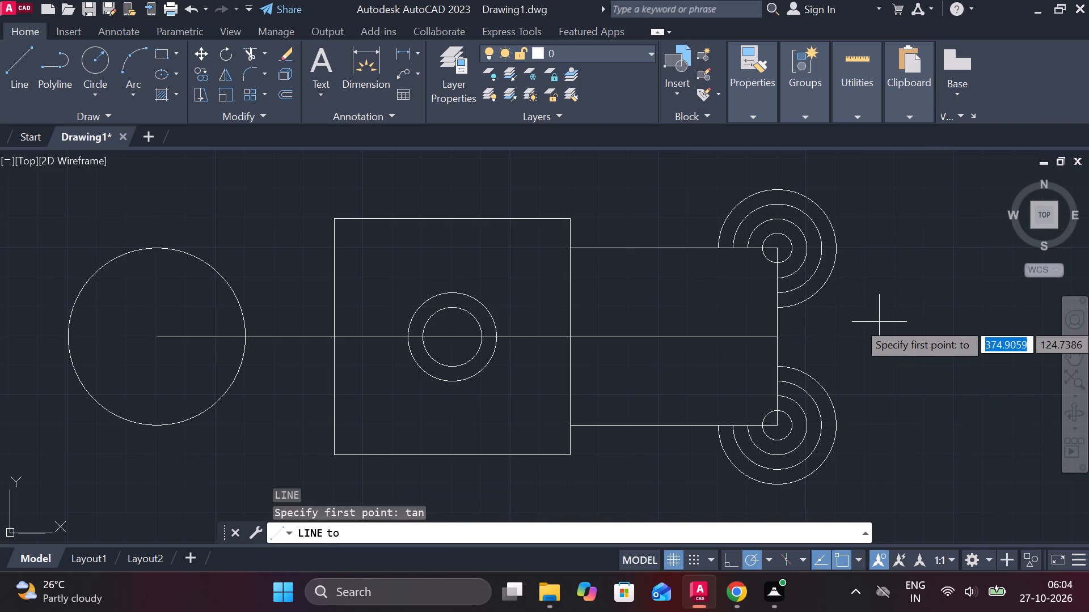
{"action": "left_click", "coordinate": [843, 240]}
{"action": "type", "text": "tan"}
{"action": "key", "text": "Return"}
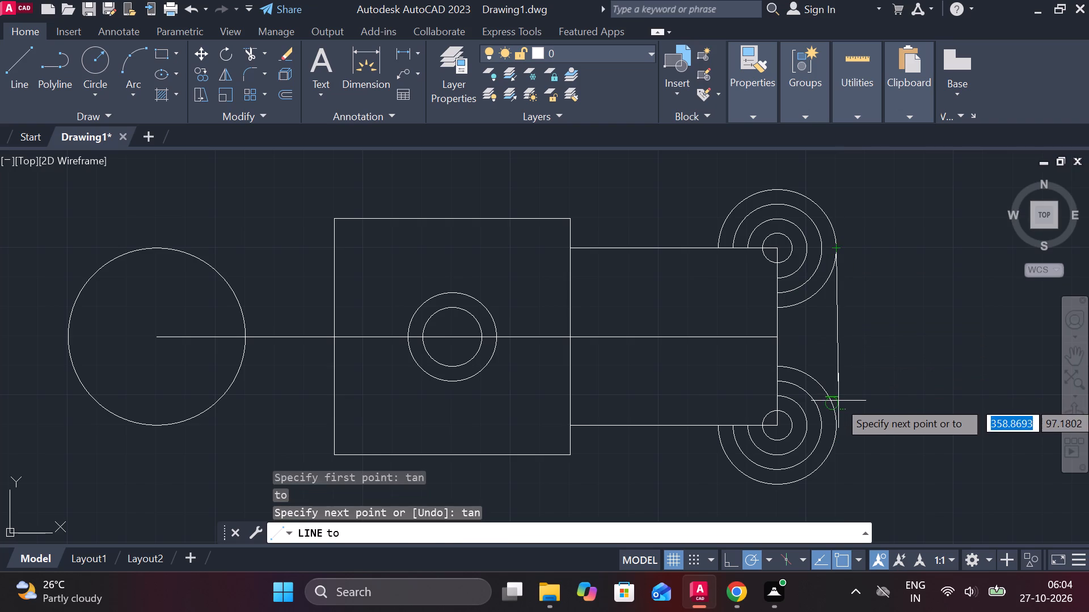
{"action": "left_click", "coordinate": [838, 401]}
{"action": "key", "text": "Escape"}
Trim the quarter arcs of the two outermost circles between the vertical line and the tangent line.
{"action": "middle_click", "coordinate": [900, 347]}
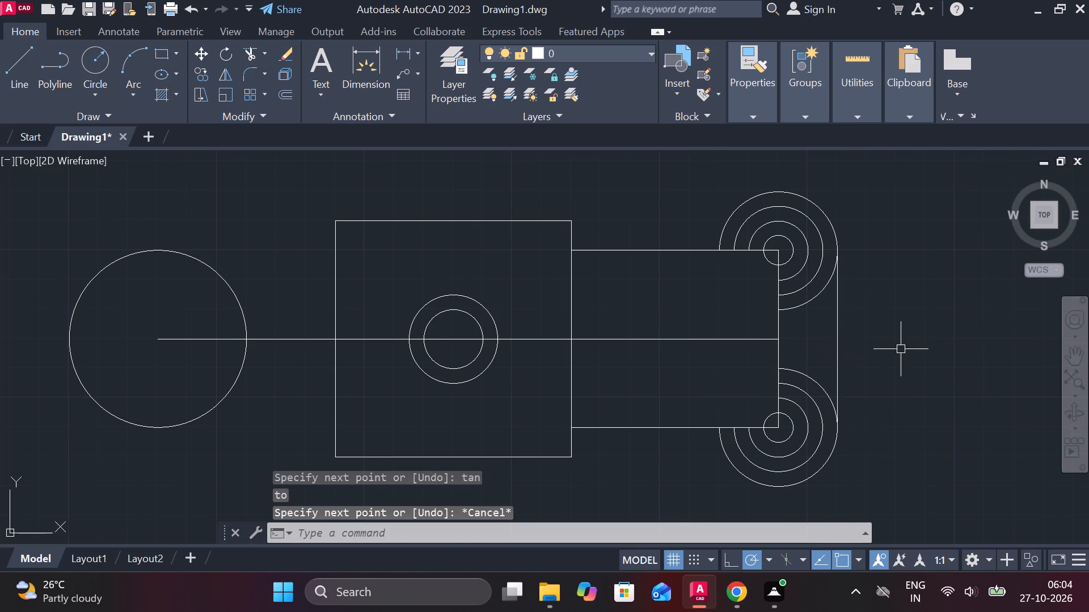
{"action": "type", "text": "tr"}
{"action": "key", "text": "space"}
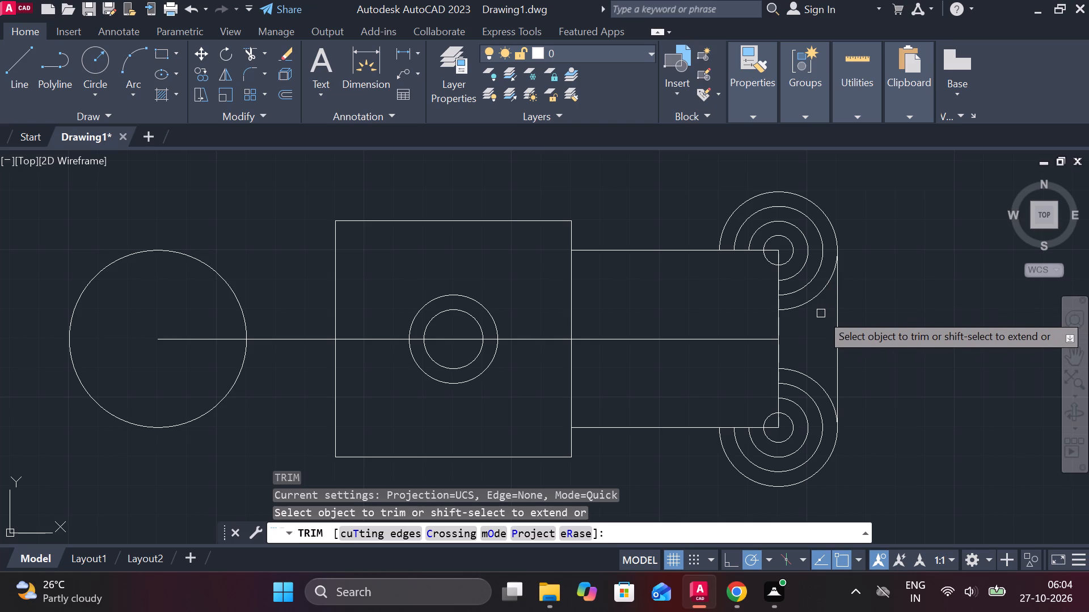
{"action": "left_click", "coordinate": [816, 303]}
{"action": "left_click", "coordinate": [812, 374]}
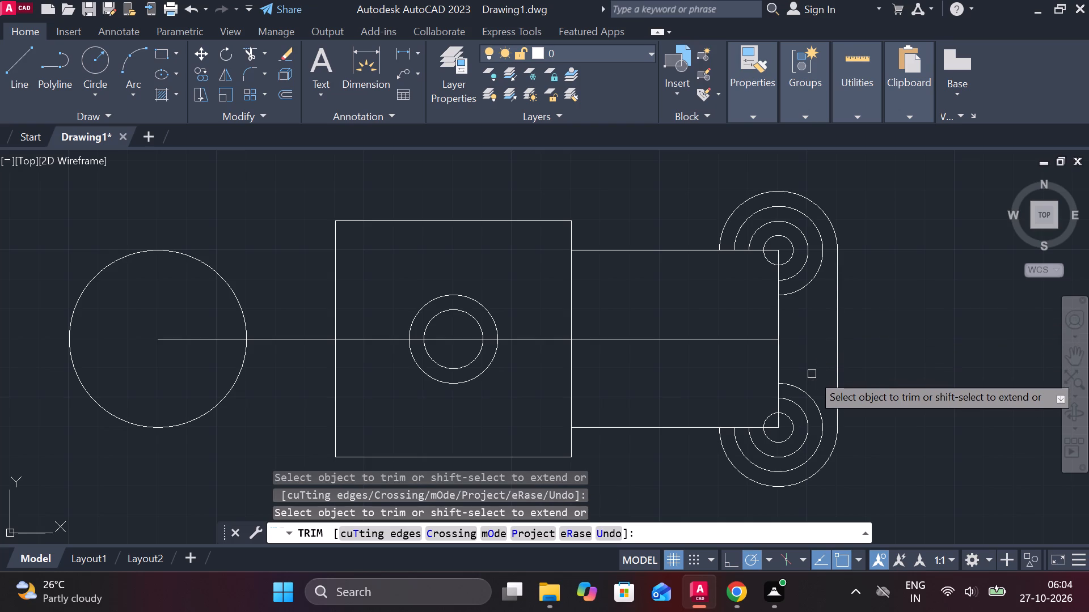
{"action": "key", "text": "Escape"}
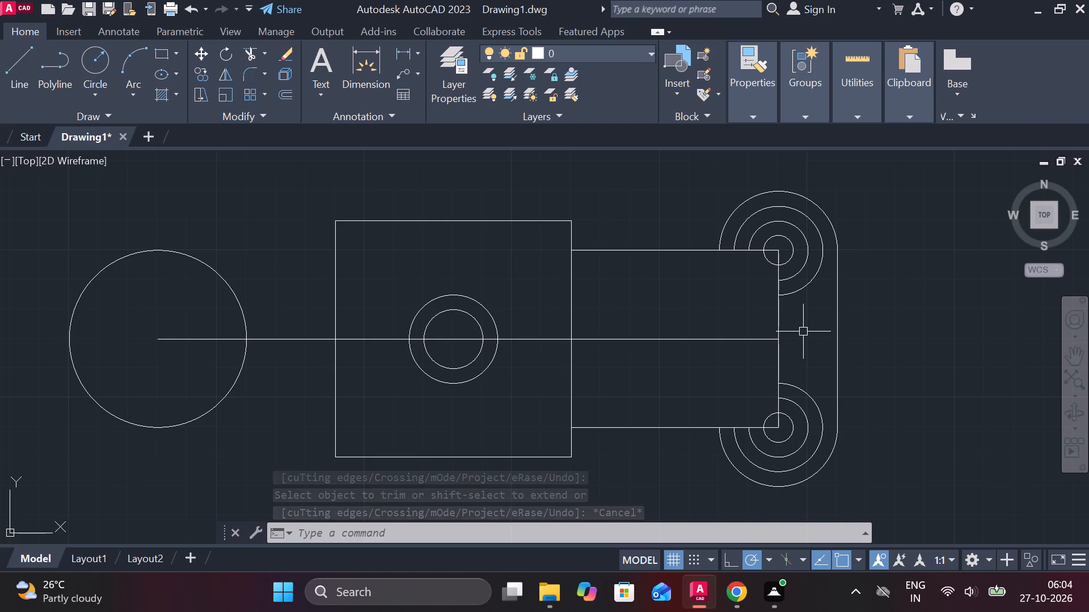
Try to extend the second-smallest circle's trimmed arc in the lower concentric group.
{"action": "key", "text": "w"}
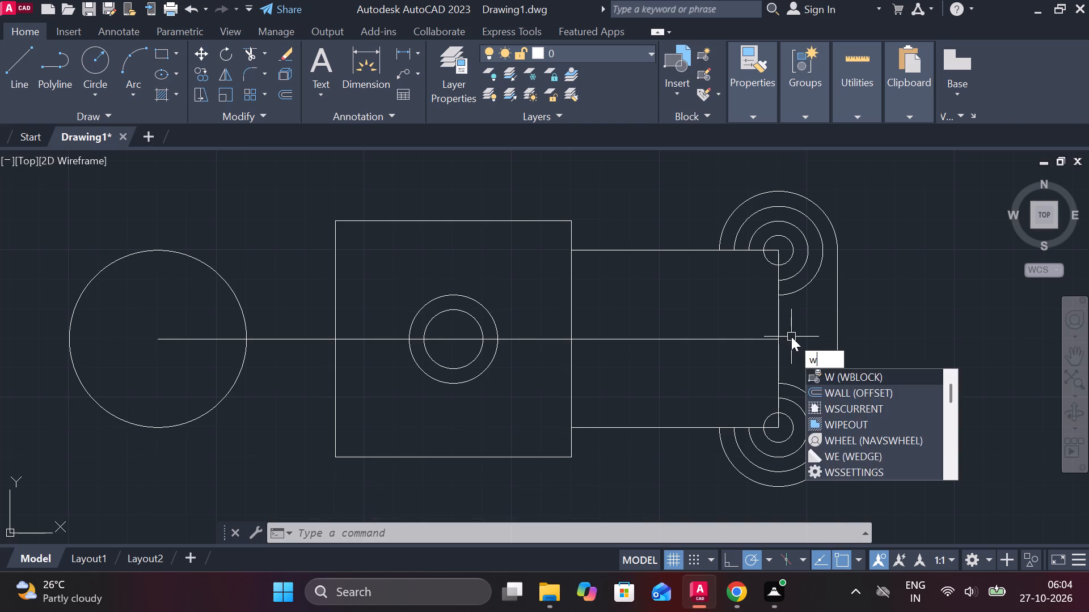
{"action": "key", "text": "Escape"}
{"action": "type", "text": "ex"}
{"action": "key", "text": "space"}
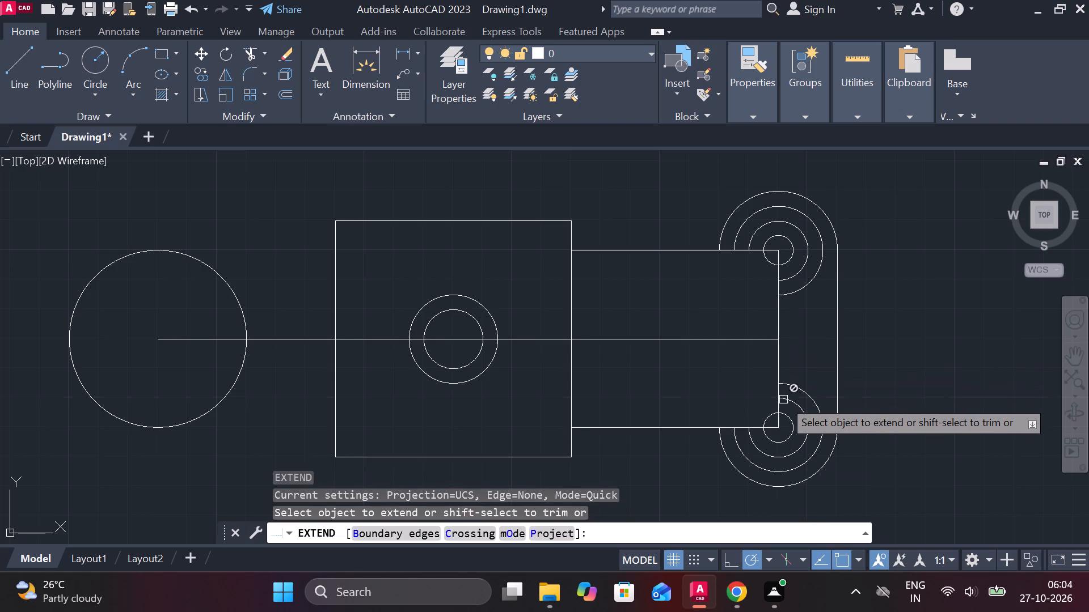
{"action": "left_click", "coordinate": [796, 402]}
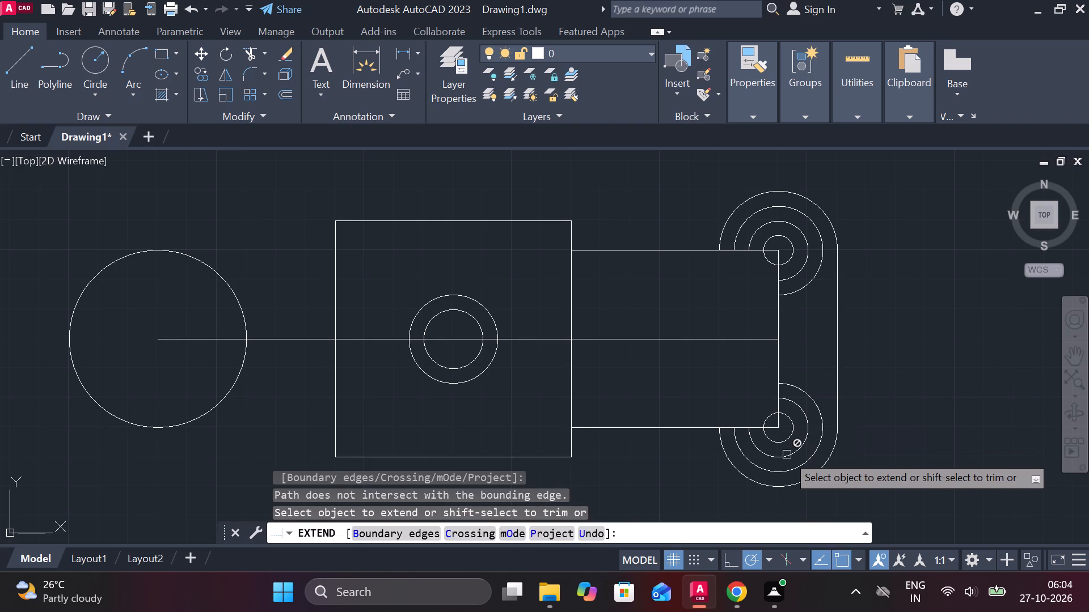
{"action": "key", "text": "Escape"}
Undo the tangent line and all the quarter-arc trims made on the upper and lower concentric groups.
{"action": "key", "text": "ctrl+z"}
{"action": "key", "text": "ctrl+z"}
{"action": "key", "text": "ctrl+z"}
{"action": "key", "text": "ctrl+z"}
{"action": "key", "text": "ctrl+z"}
{"action": "key", "text": "ctrl+z"}
{"action": "key", "text": "ctrl+z"}
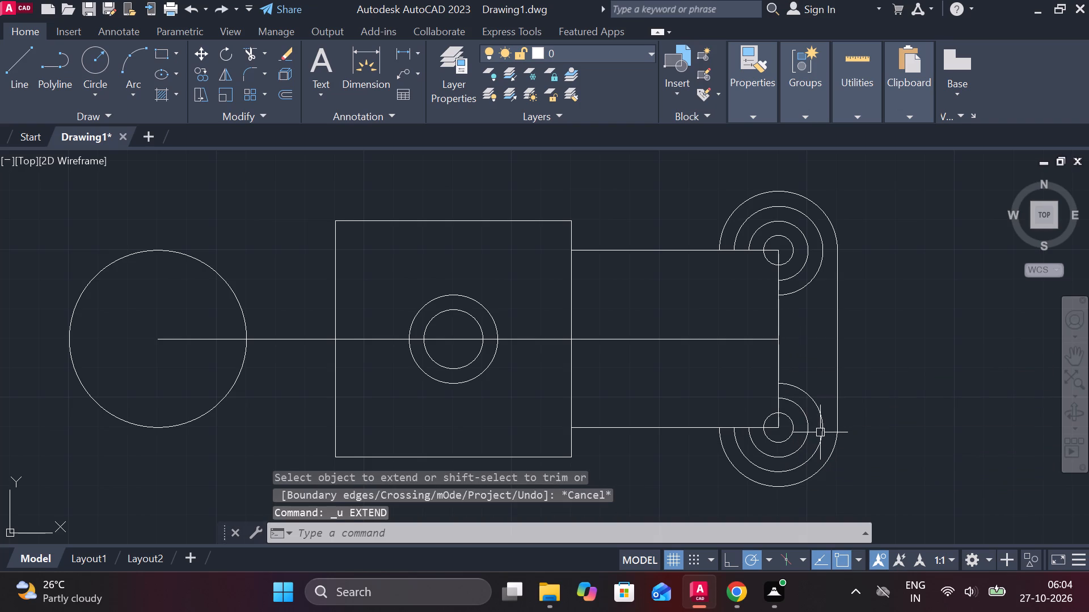
{"action": "middle_click_drag", "start_coordinate": [894, 414], "coordinate": [894, 427]}
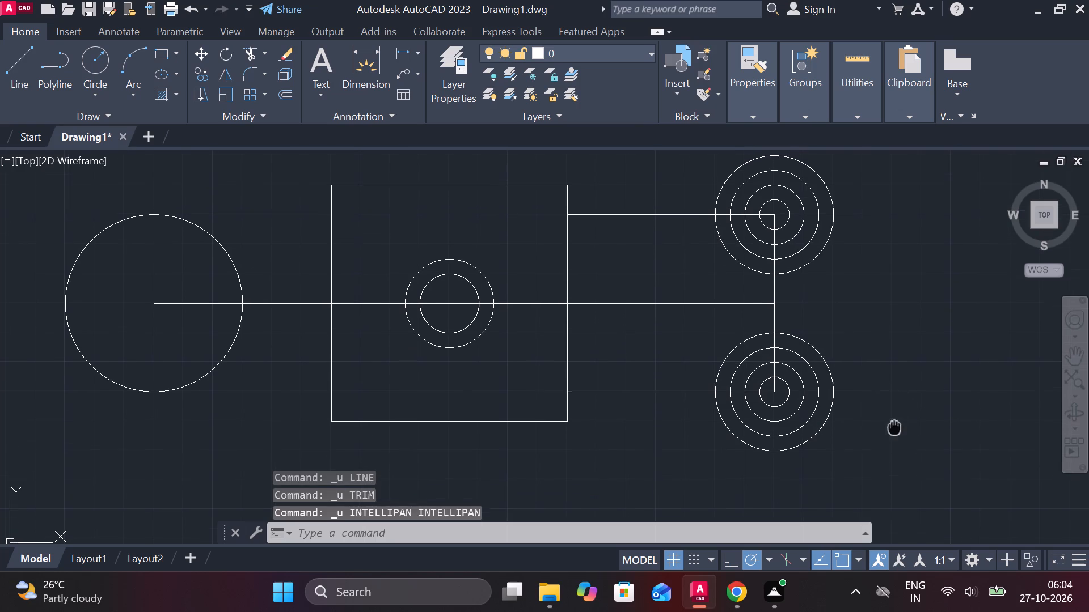
Trim only the outermost circles: the lower-left quarter arc of the upper group and the upper-left quarter arc of the lower group.
{"action": "type", "text": "tr"}
{"action": "key", "text": "space"}
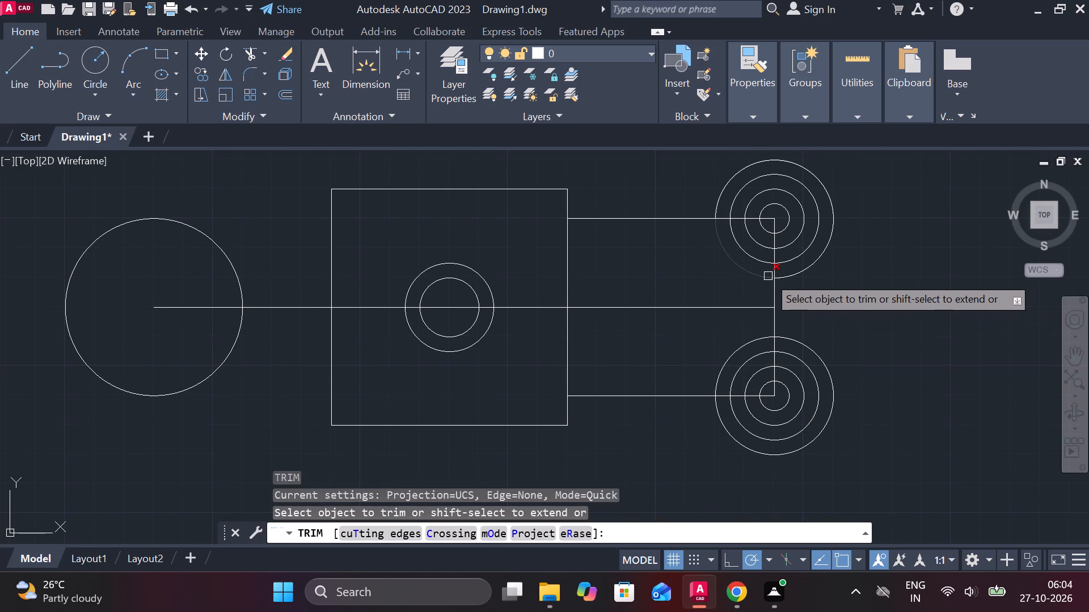
{"action": "left_click", "coordinate": [768, 276]}
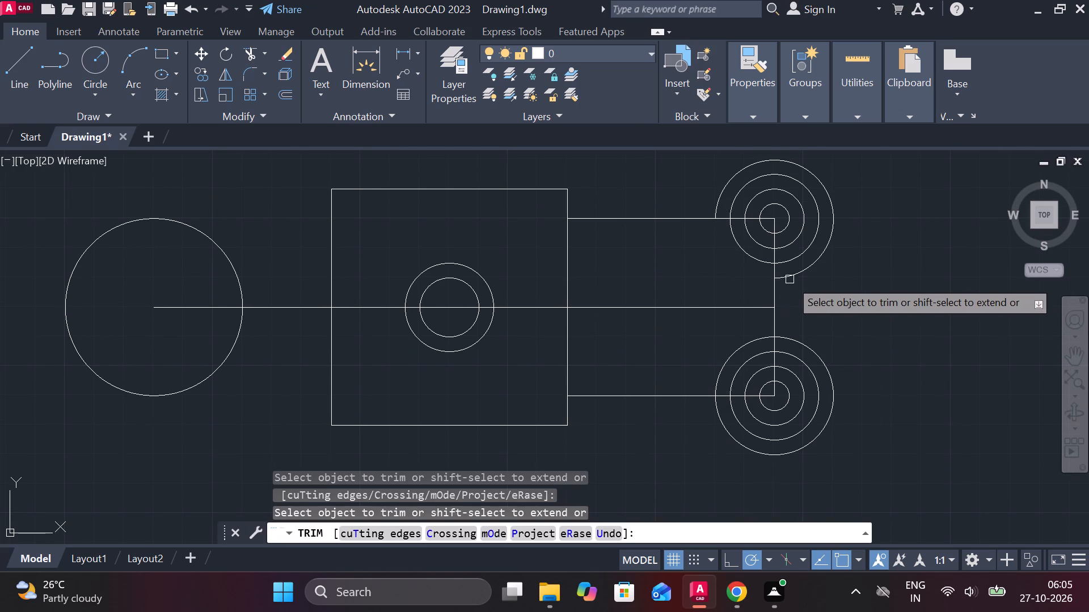
{"action": "left_click", "coordinate": [753, 345]}
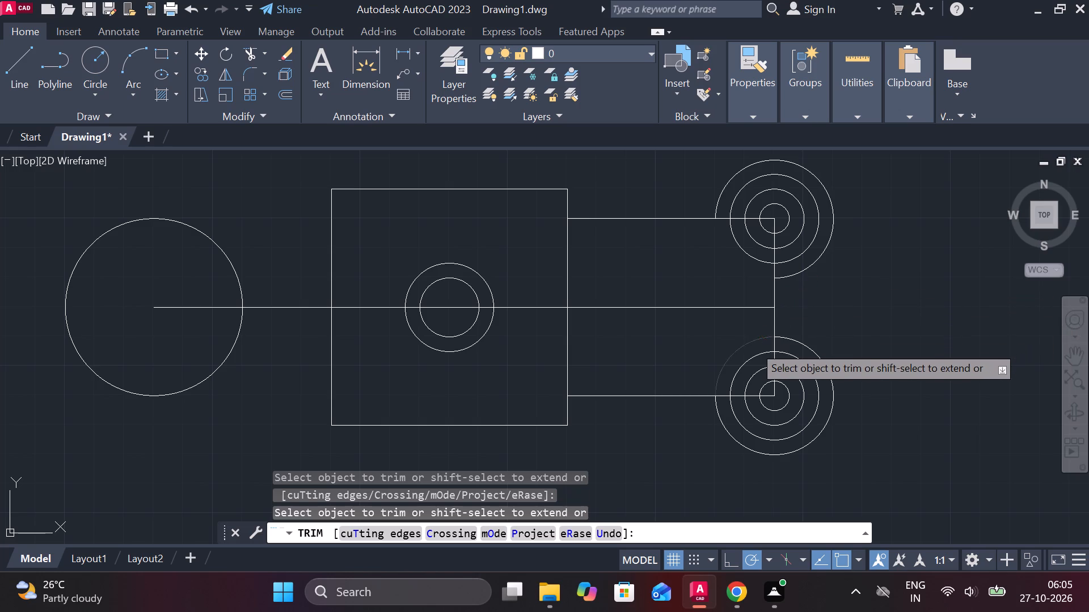
{"action": "key", "text": "Escape"}
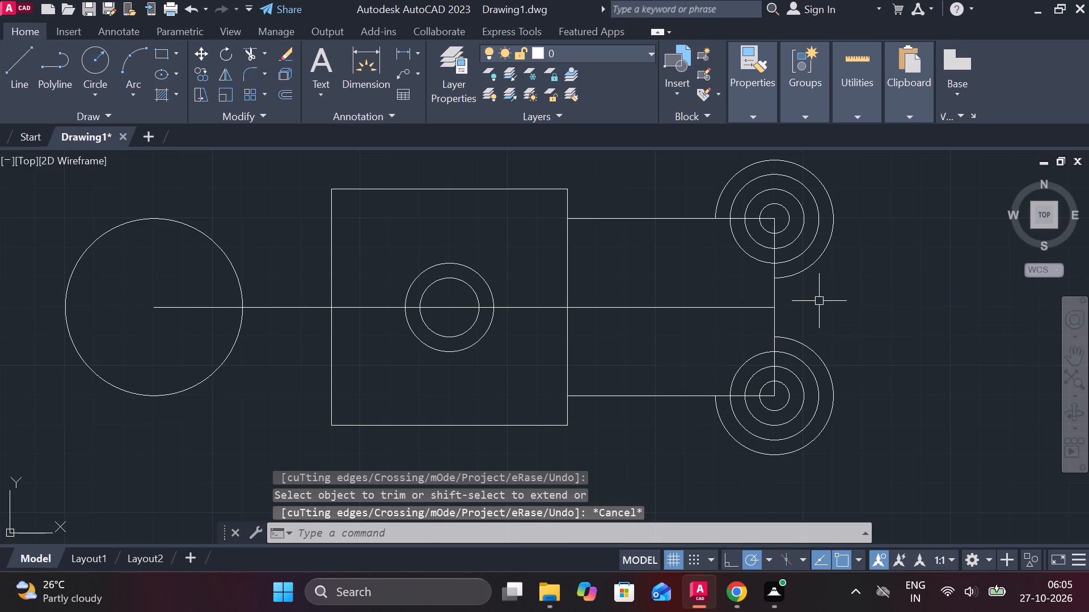
Trim both horizontal connecting lines between the outermost and second-largest circles of the upper and lower concentric groups.
{"action": "type", "text": "tr"}
{"action": "key", "text": "space"}
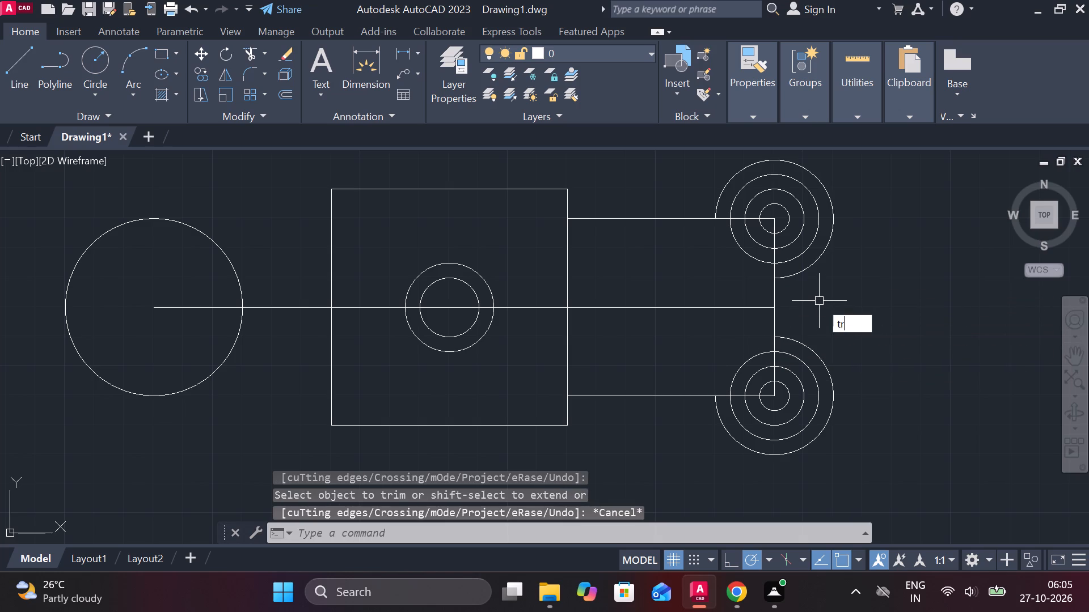
{"action": "scroll", "coordinate": [792, 251], "scroll_direction": "up", "scroll_amount": 2}
{"action": "left_click", "coordinate": [622, 165]}
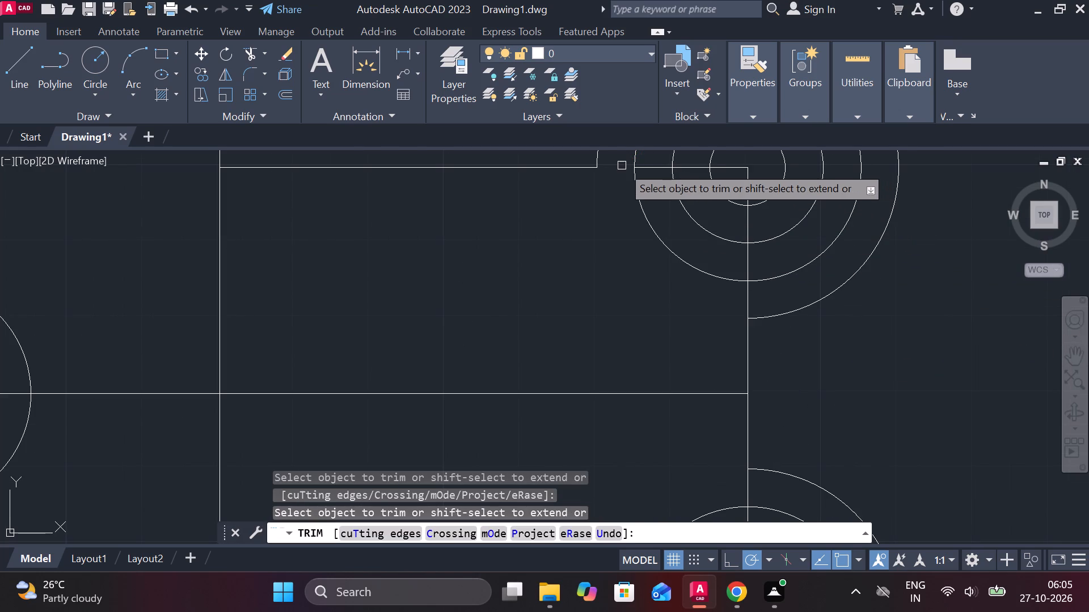
{"action": "scroll", "coordinate": [622, 168], "scroll_direction": "down", "scroll_amount": 2}
{"action": "left_click", "coordinate": [623, 348]}
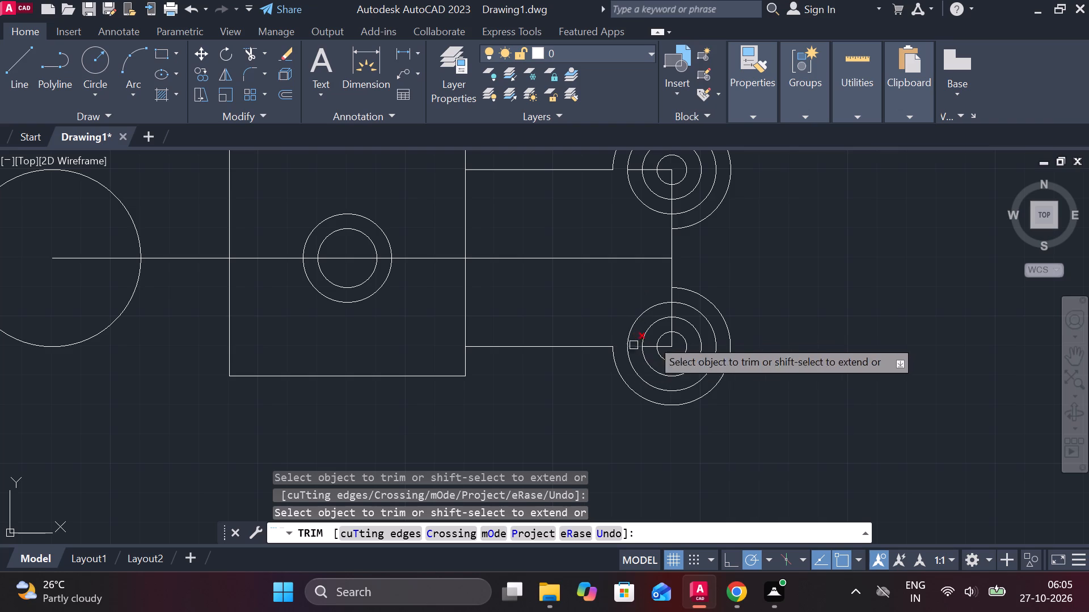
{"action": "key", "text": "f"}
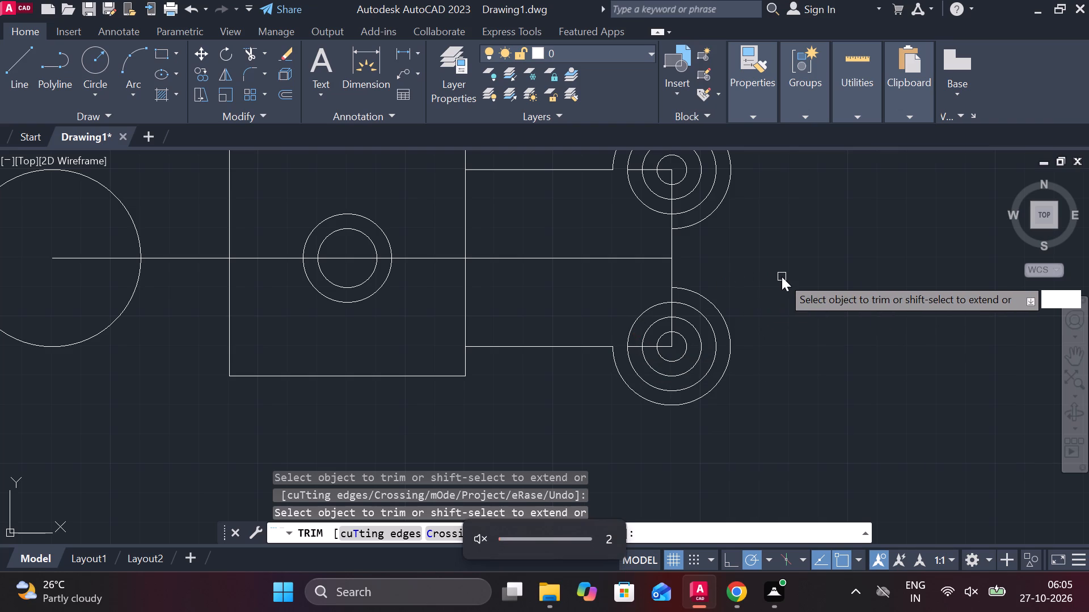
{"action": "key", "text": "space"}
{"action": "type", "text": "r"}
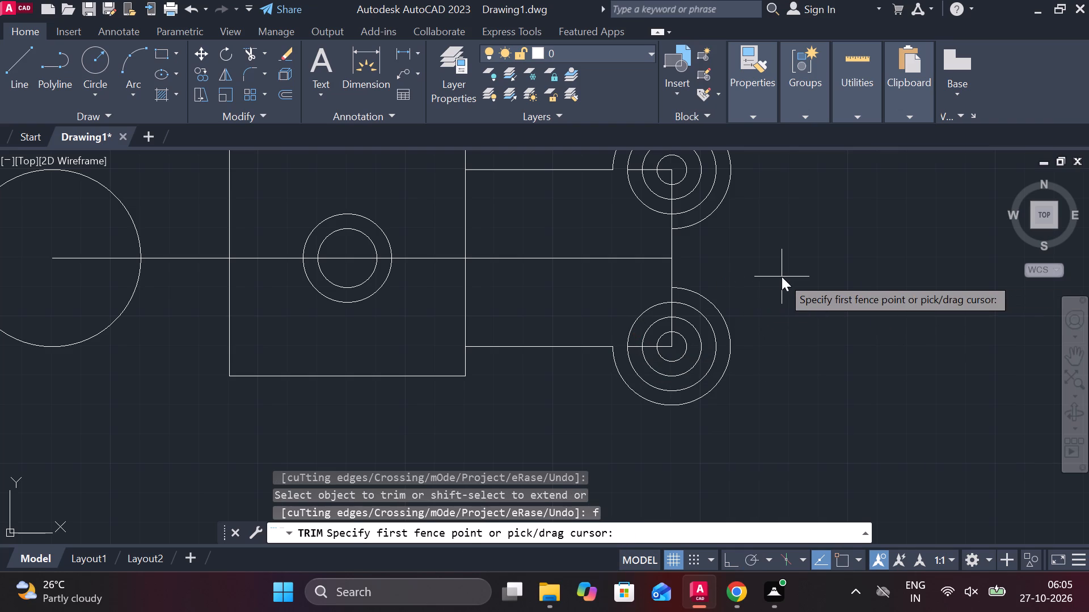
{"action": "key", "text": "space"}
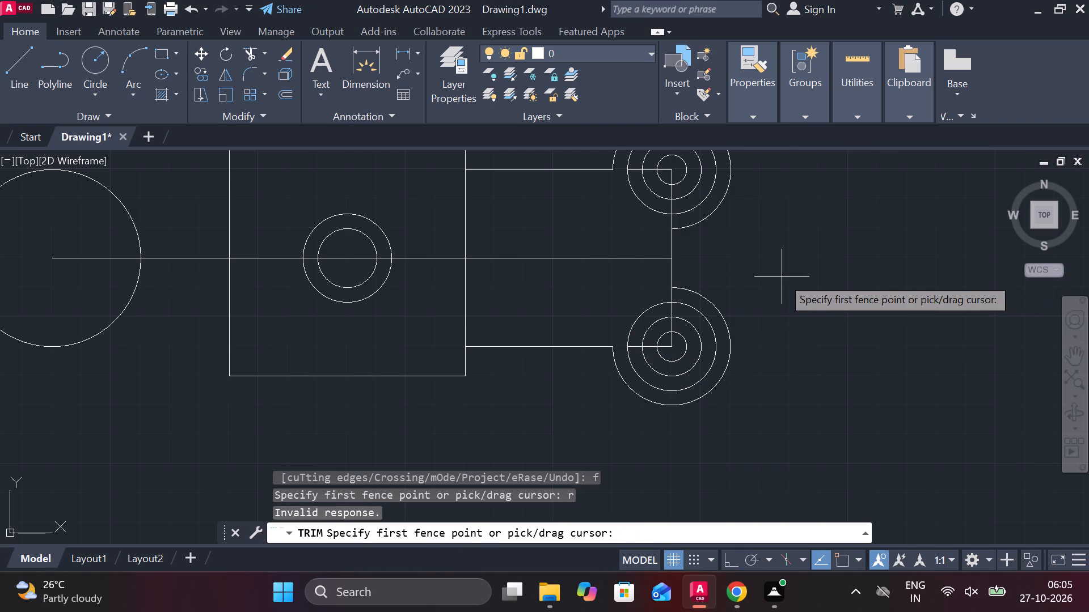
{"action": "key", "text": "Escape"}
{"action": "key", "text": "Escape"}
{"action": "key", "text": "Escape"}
Fillet the lower and upper horizontal connecting lines to the outermost arcs of their concentric groups with radius 15.
{"action": "type", "text": "f r"}
{"action": "key", "text": "space"}
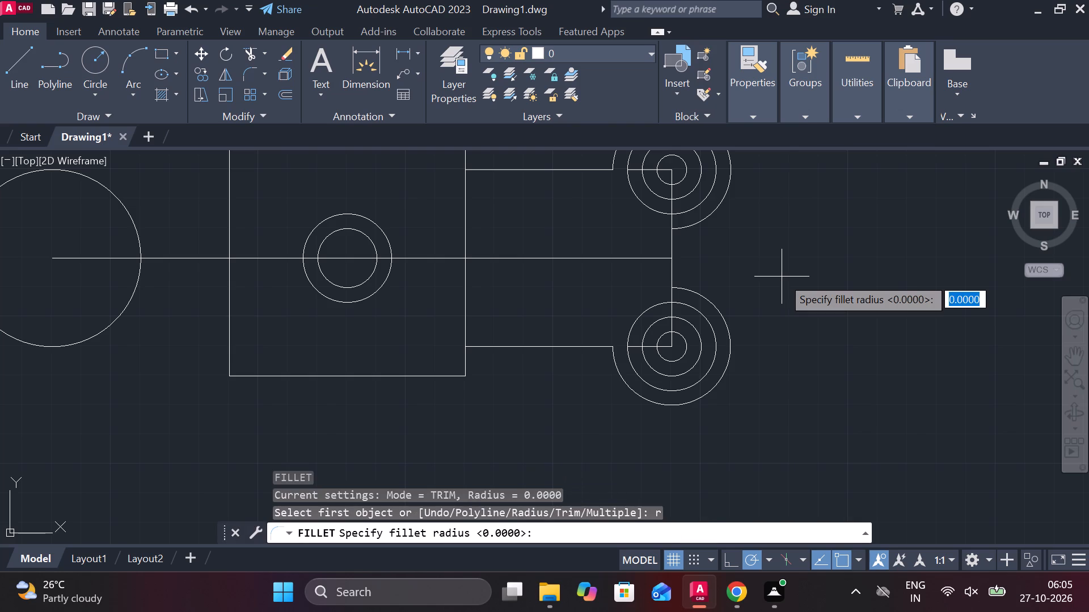
{"action": "type", "text": "15"}
{"action": "key", "text": "space"}
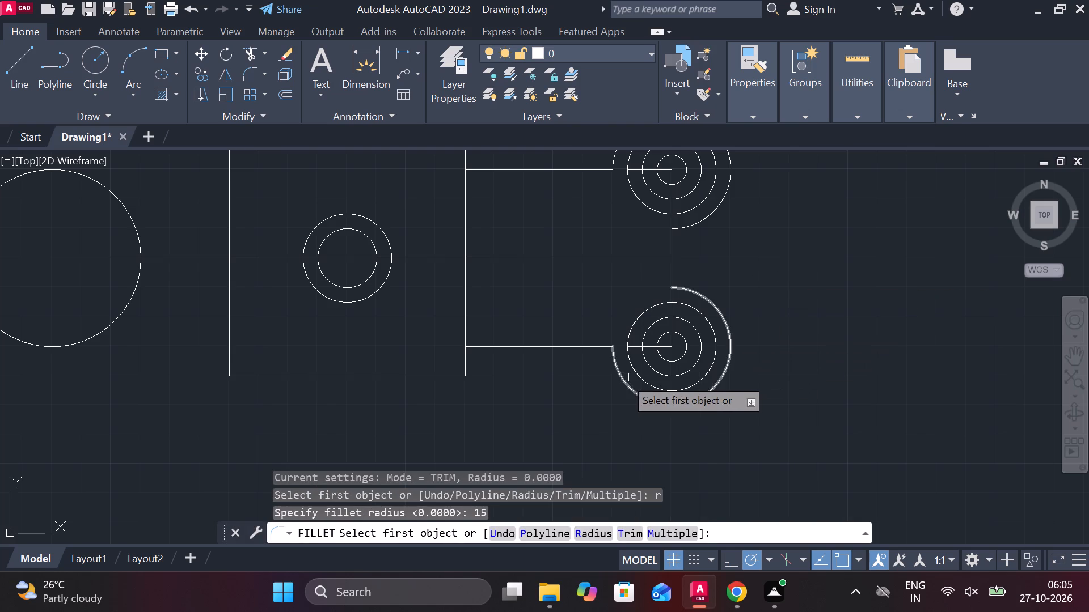
{"action": "left_click", "coordinate": [580, 348]}
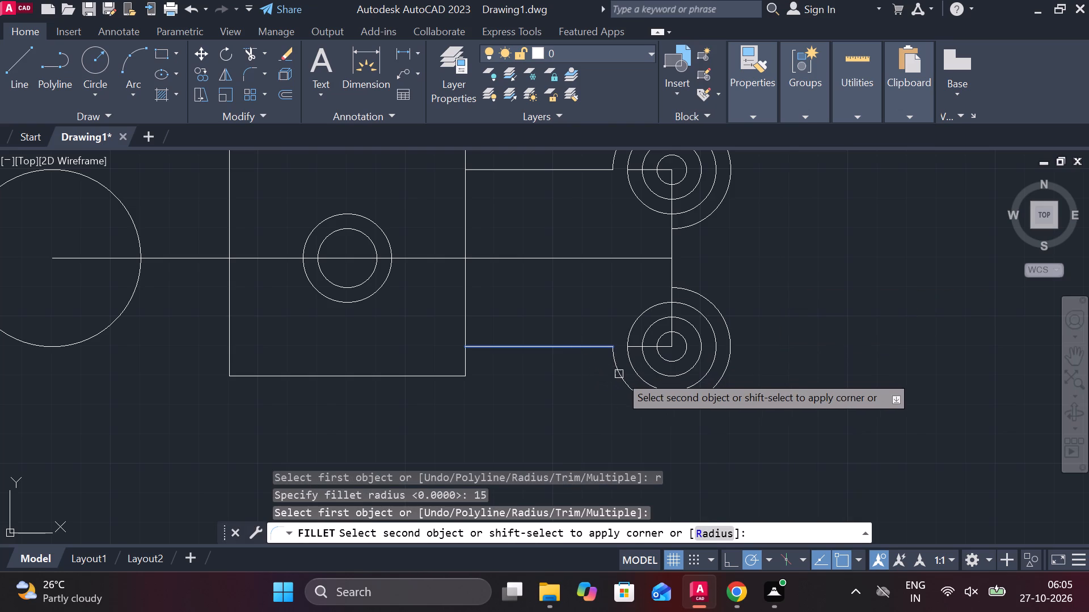
{"action": "left_click", "coordinate": [619, 375]}
{"action": "middle_click_drag", "start_coordinate": [621, 344], "coordinate": [643, 421]}
{"action": "key", "text": "space"}
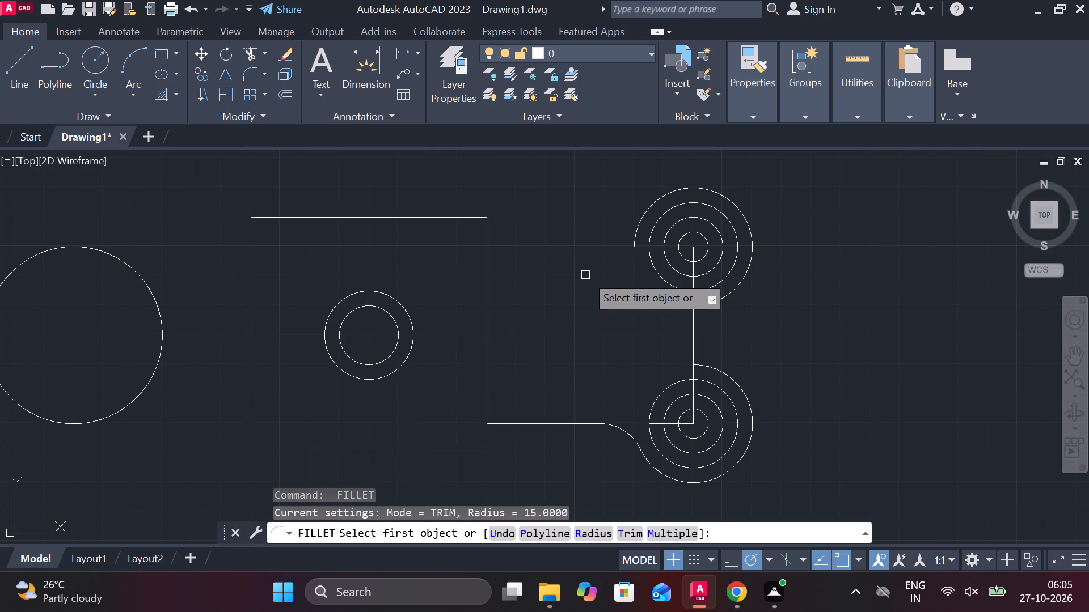
{"action": "left_click", "coordinate": [580, 249]}
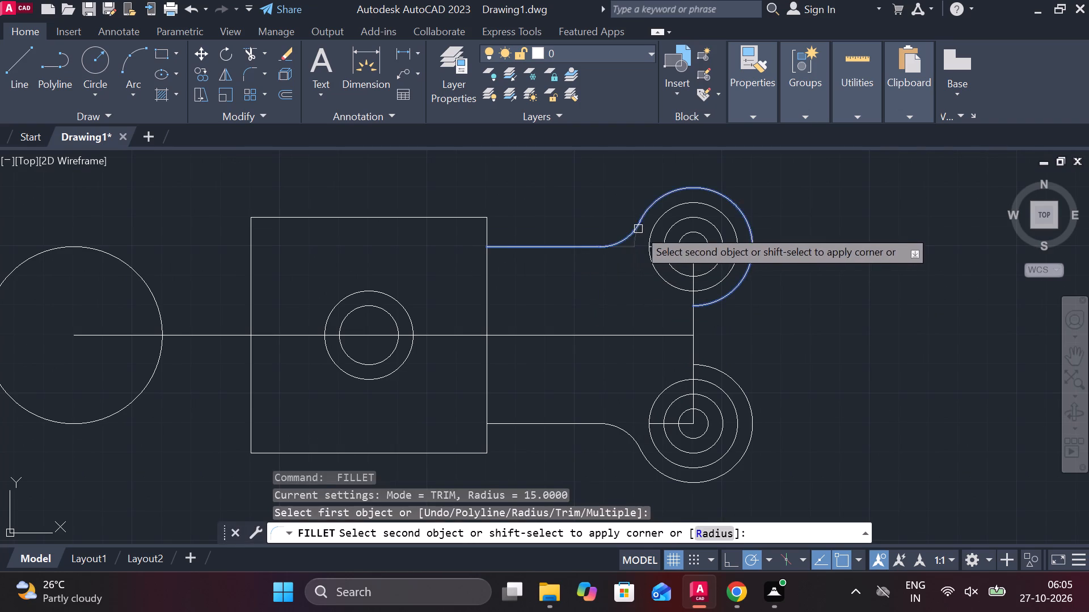
{"action": "left_click", "coordinate": [638, 229]}
{"action": "key", "text": "Escape"}
Draw a line tangent to the outermost arcs of the upper and lower concentric groups on the side away from the square.
{"action": "key", "text": "l"}
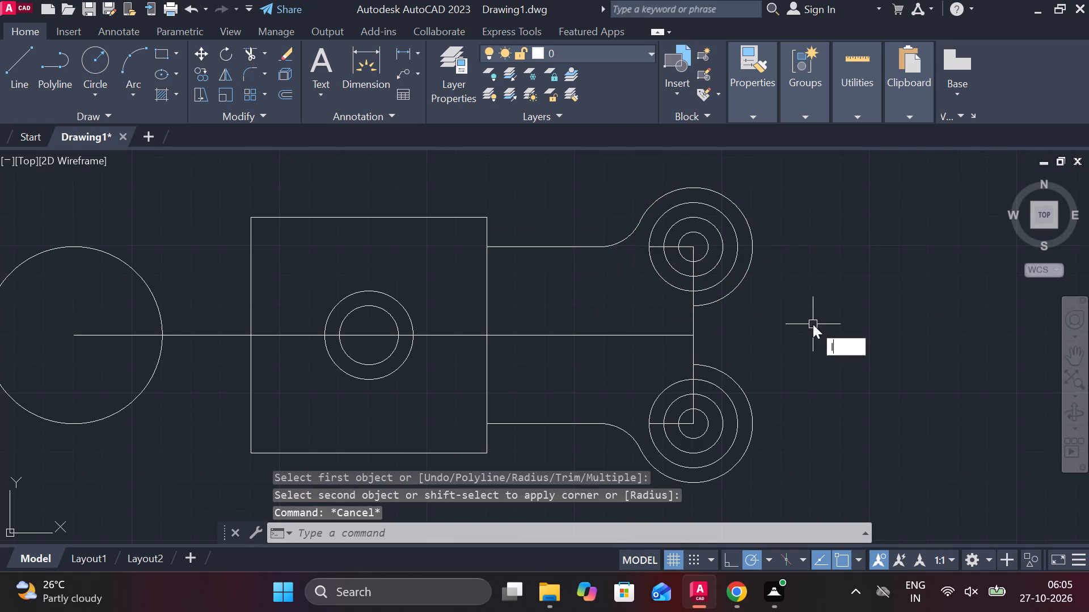
{"action": "key", "text": "Return"}
{"action": "type", "text": "tan"}
{"action": "key", "text": "Return"}
{"action": "left_click", "coordinate": [749, 236]}
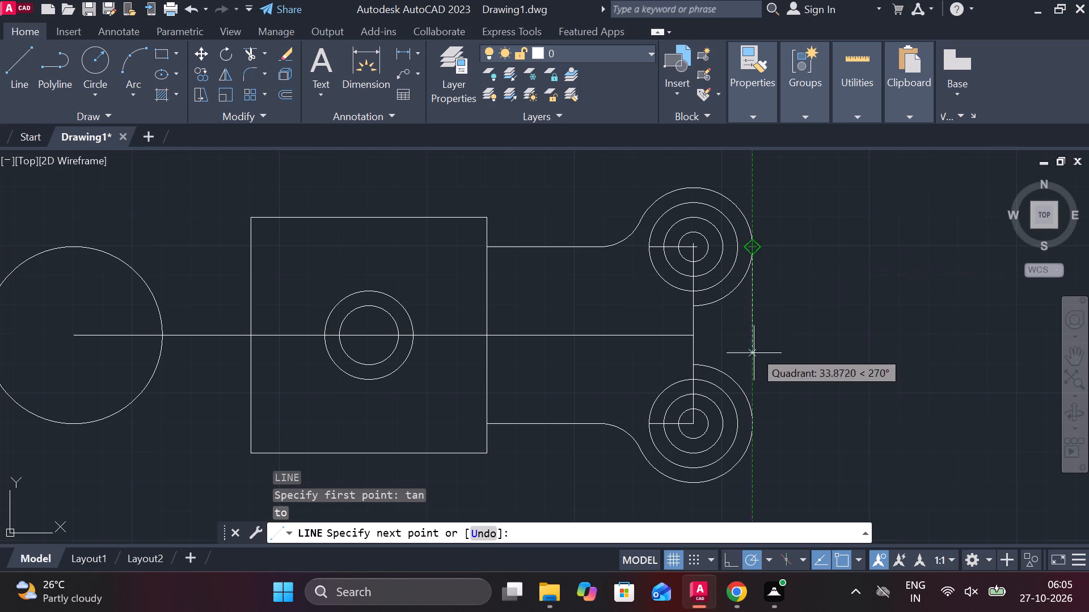
{"action": "type", "text": "tan"}
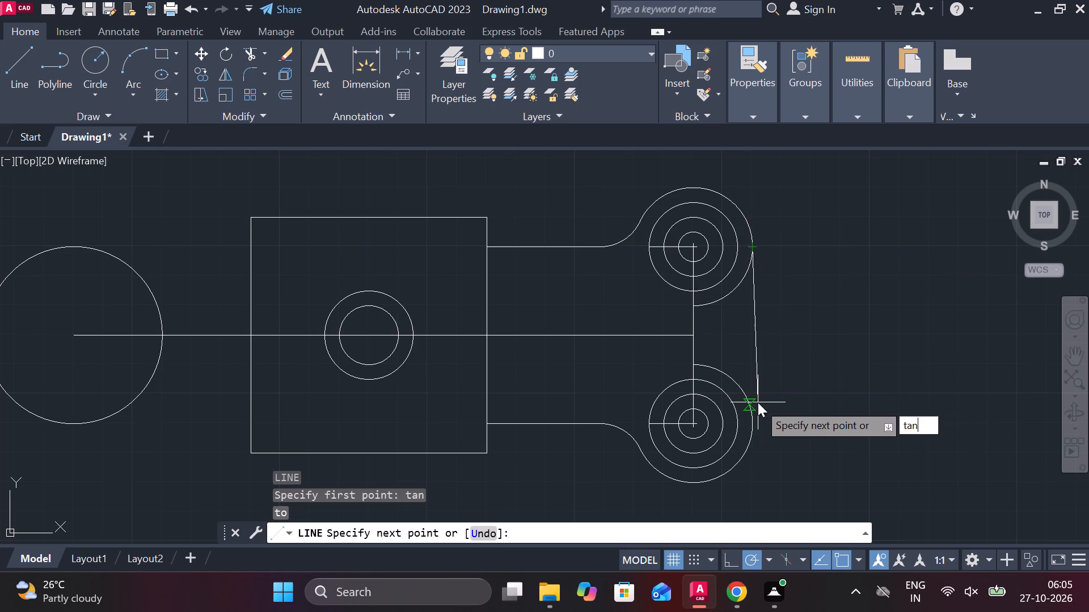
{"action": "key", "text": "Return"}
{"action": "left_click", "coordinate": [755, 416]}
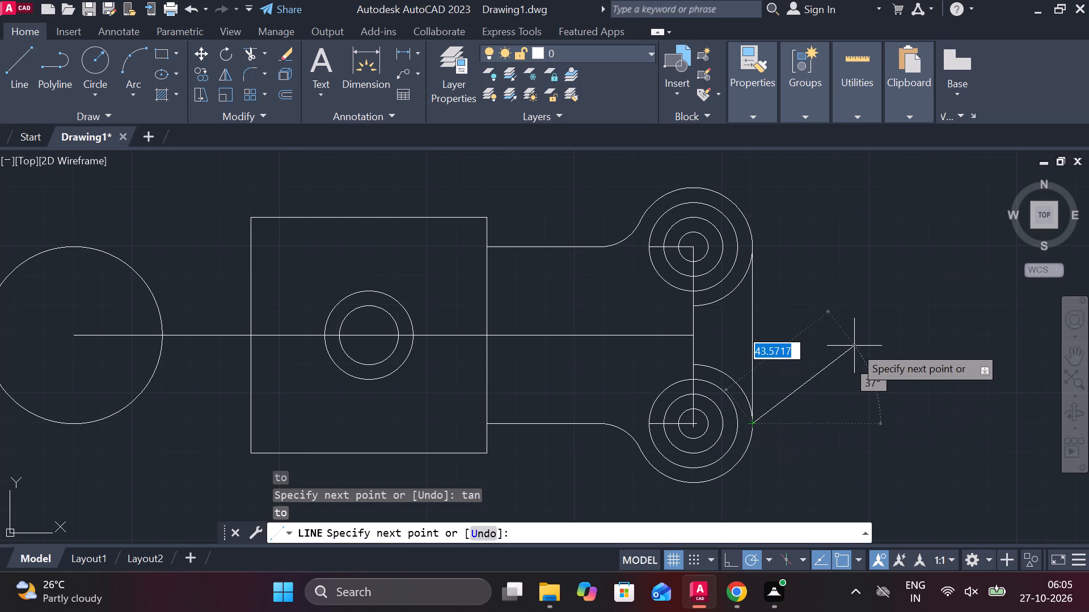
{"action": "key", "text": "Escape"}
Trim the outermost quarter arcs of both concentric groups between the vertical centre-to-centre line and the tangent line.
{"action": "type", "text": "tr"}
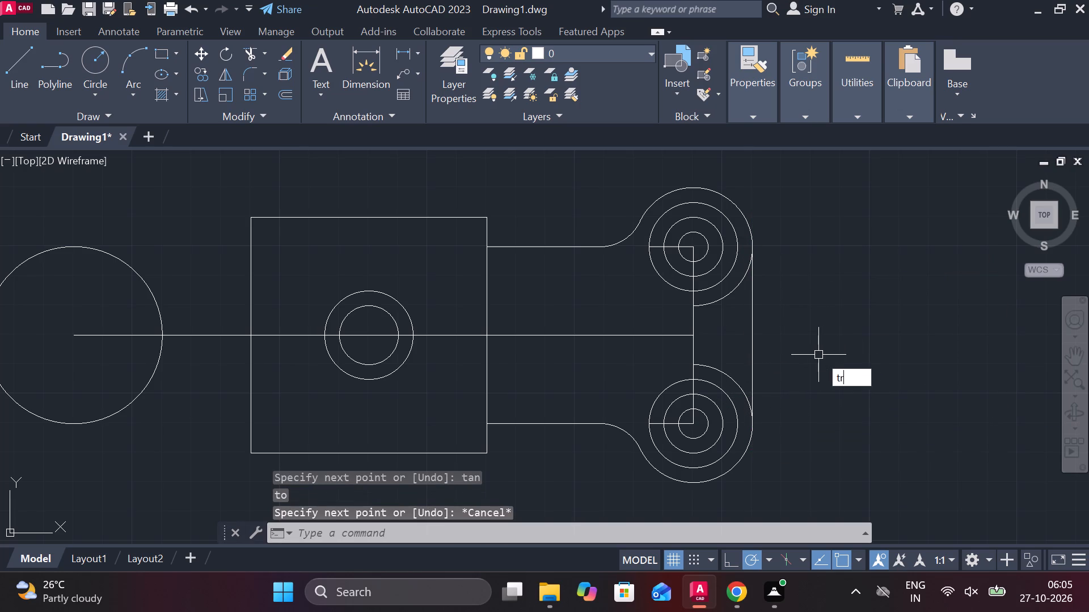
{"action": "key", "text": "space"}
{"action": "left_click", "coordinate": [716, 300]}
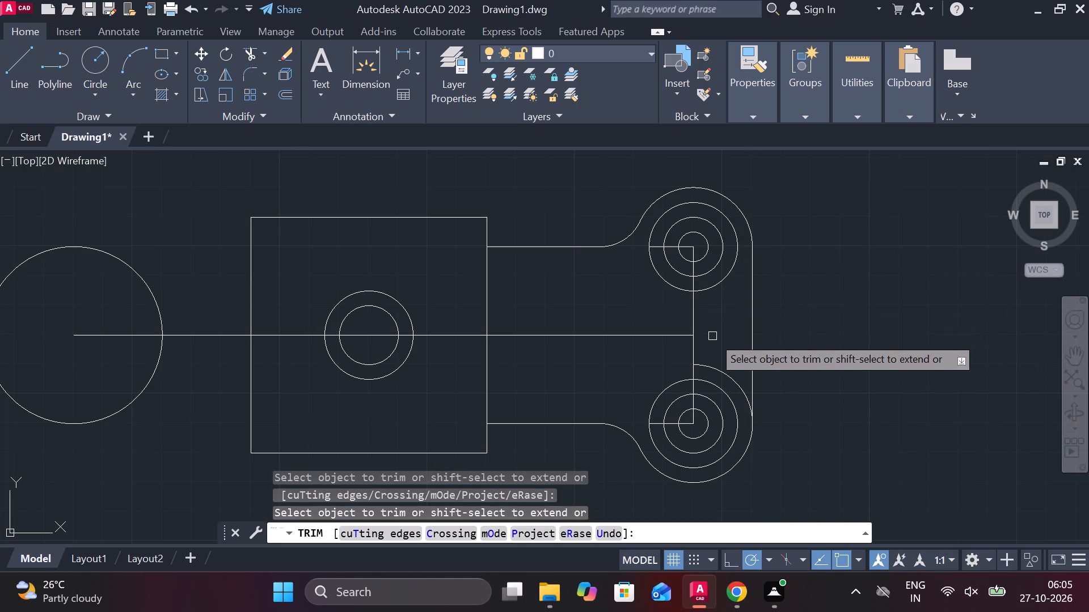
{"action": "left_click", "coordinate": [724, 370]}
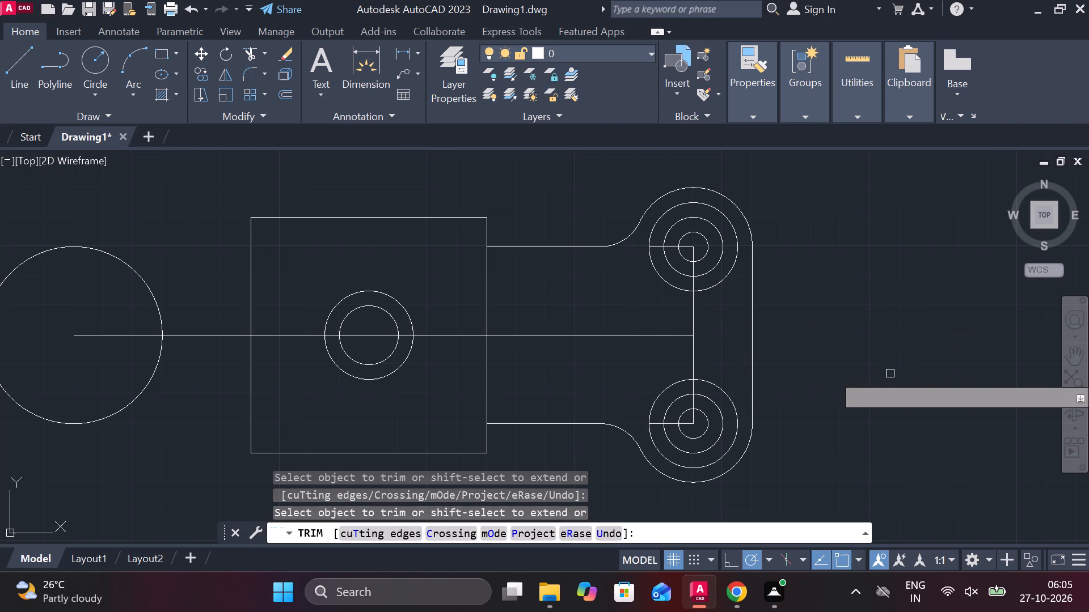
{"action": "key", "text": "Escape"}
Erase the two leftover short horizontal line segments inside the upper and lower concentric circles.
{"action": "scroll", "coordinate": [653, 223], "scroll_direction": "up", "scroll_amount": 2}
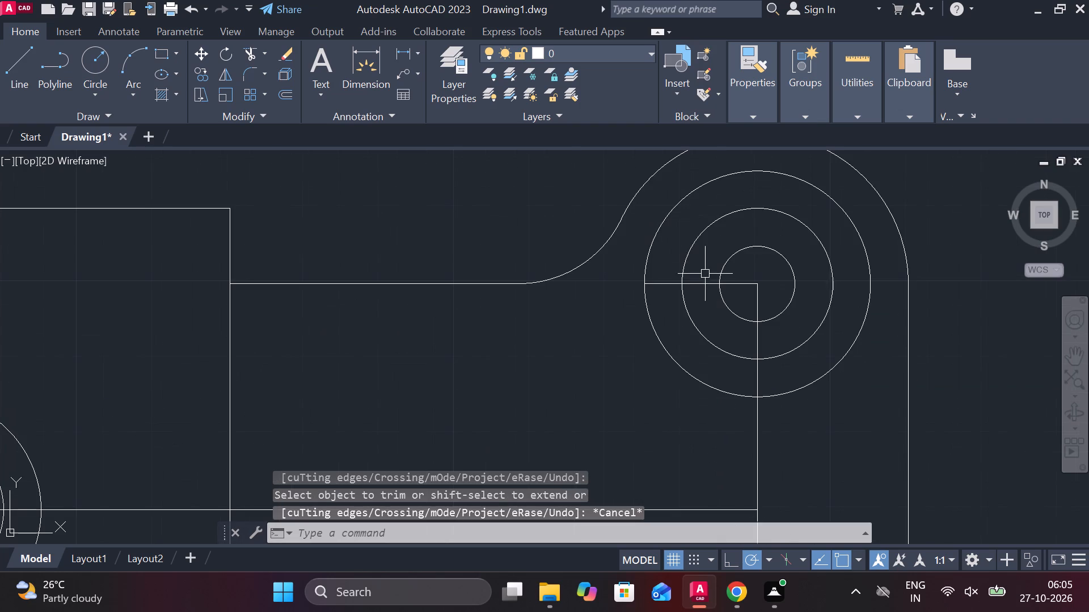
{"action": "left_click", "coordinate": [709, 283]}
{"action": "scroll", "coordinate": [709, 283], "scroll_direction": "down", "scroll_amount": 1}
{"action": "middle_click_drag", "start_coordinate": [693, 420], "coordinate": [709, 289]}
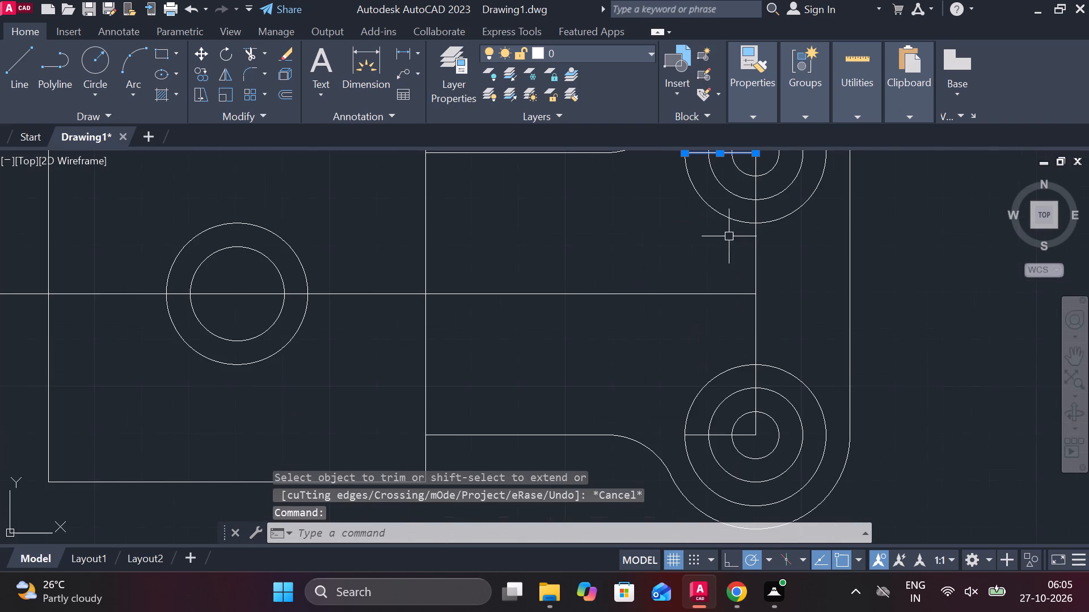
{"action": "left_click", "coordinate": [728, 437]}
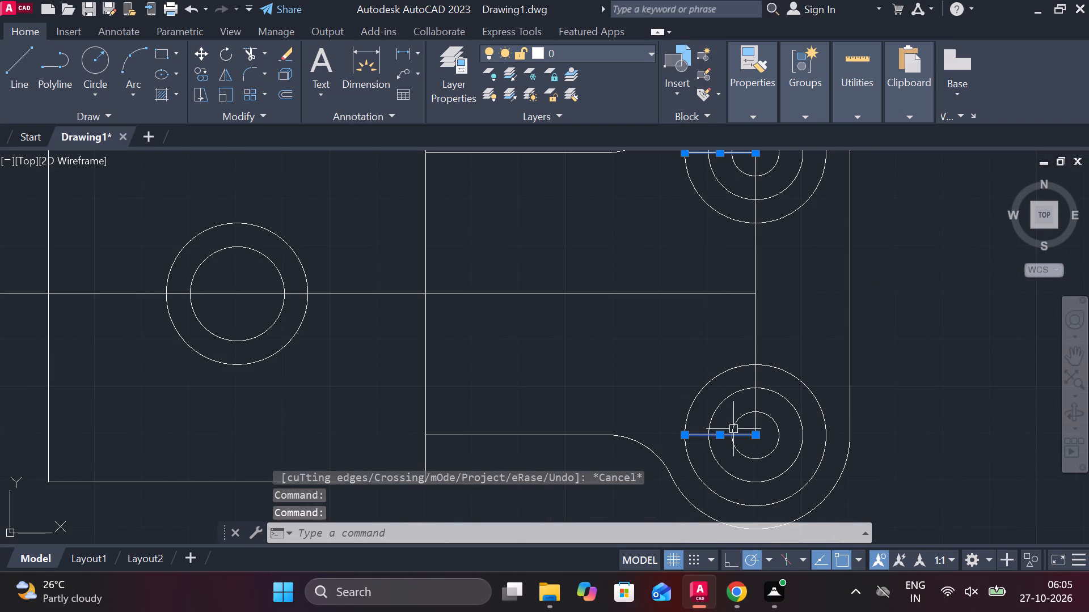
{"action": "type", "text": "e"}
{"action": "key", "text": "space"}
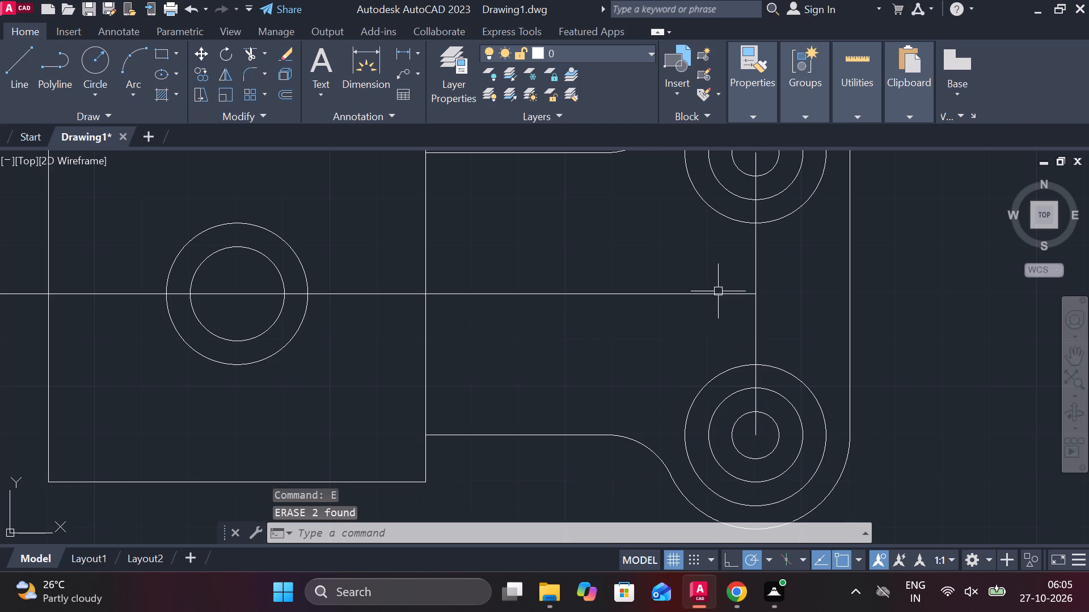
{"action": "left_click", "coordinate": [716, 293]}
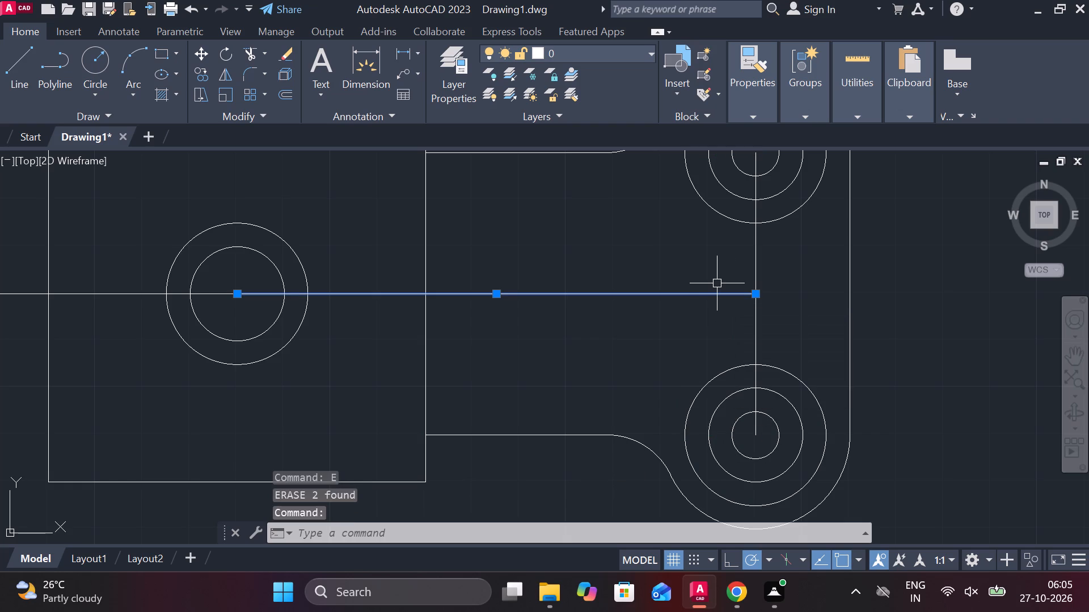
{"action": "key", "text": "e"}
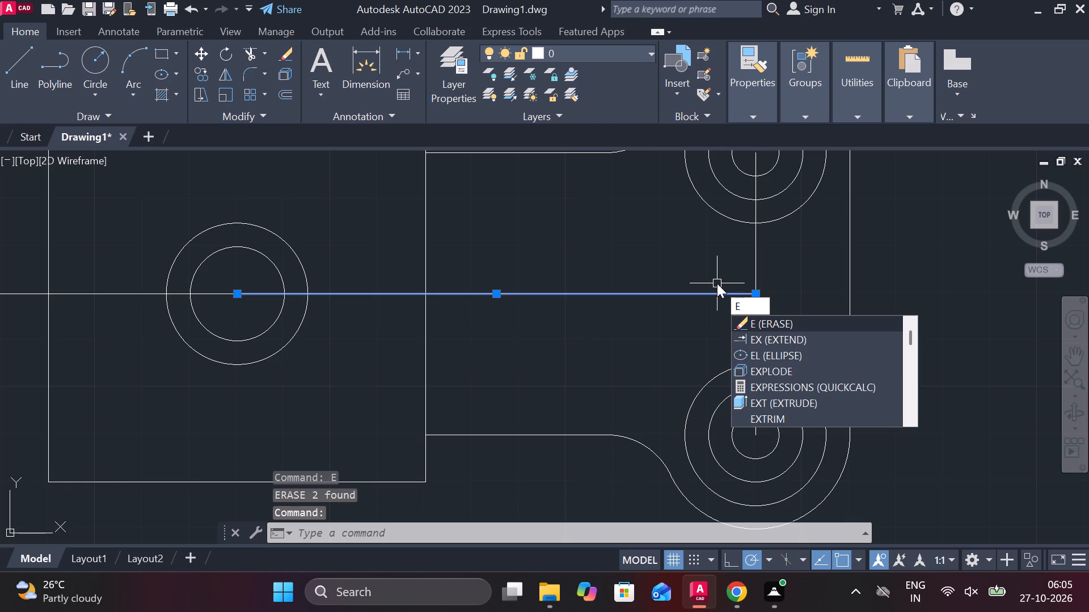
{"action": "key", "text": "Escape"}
Stretch the free end of the horizontal centre line from the vertical centre-to-centre line out to the outer tangent line.
{"action": "left_click", "coordinate": [727, 292]}
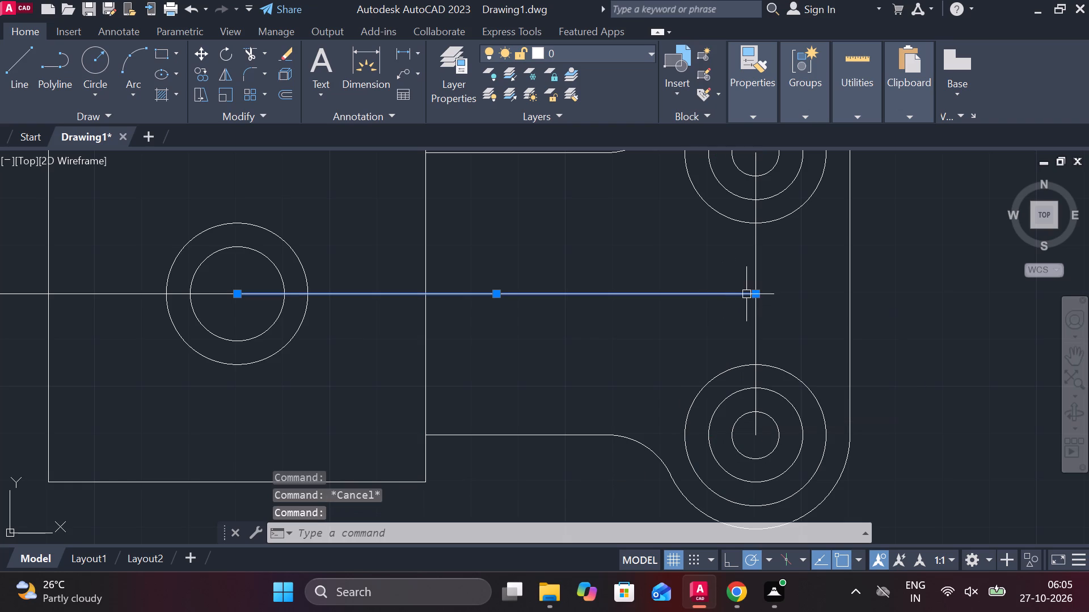
{"action": "left_click", "coordinate": [756, 296]}
{"action": "left_click", "coordinate": [849, 297]}
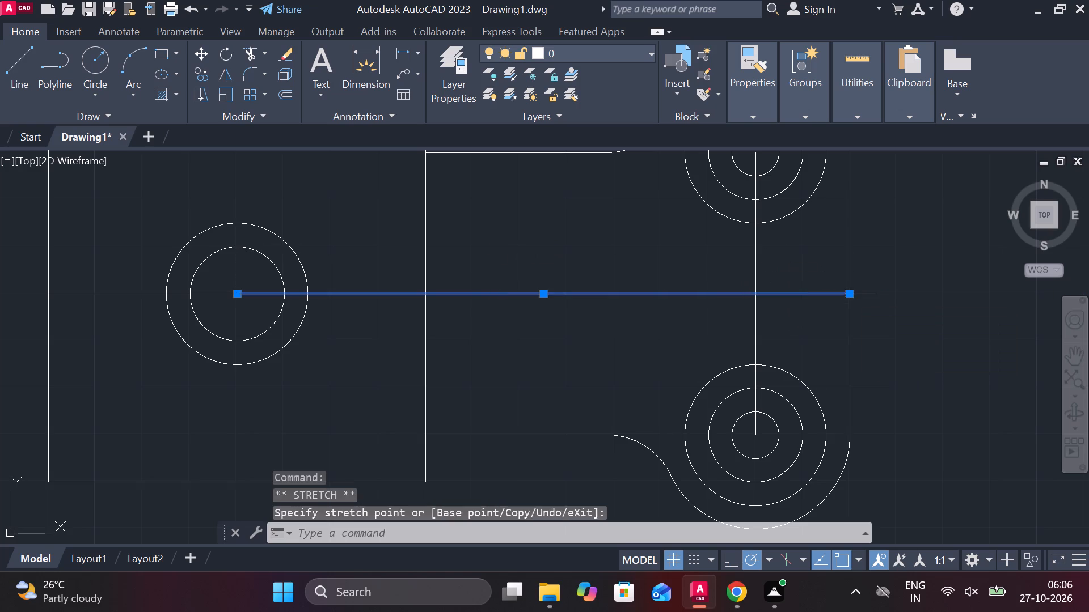
Erase the vertical line joining the centres of the upper and lower concentric circle groups.
{"action": "key", "text": "Escape"}
{"action": "scroll", "coordinate": [777, 323], "scroll_direction": "down", "scroll_amount": 1}
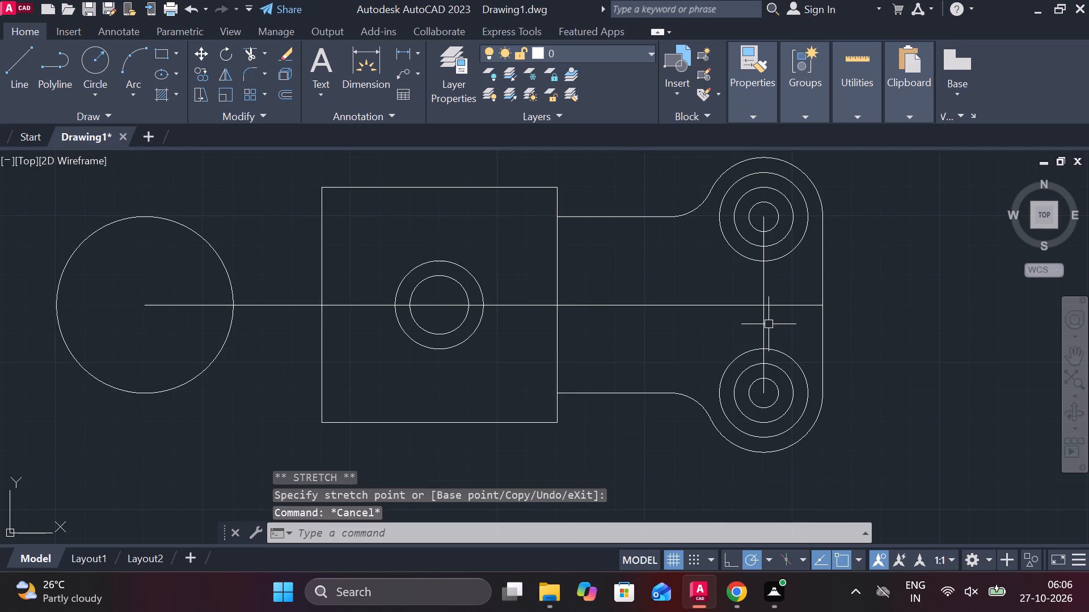
{"action": "left_click", "coordinate": [760, 328]}
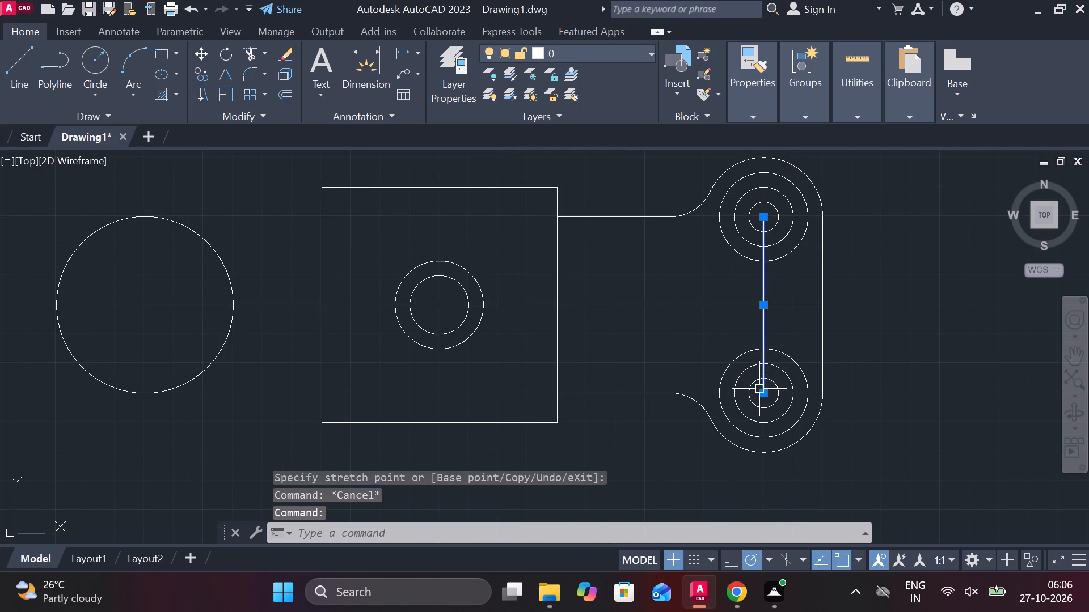
{"action": "left_click", "coordinate": [763, 395]}
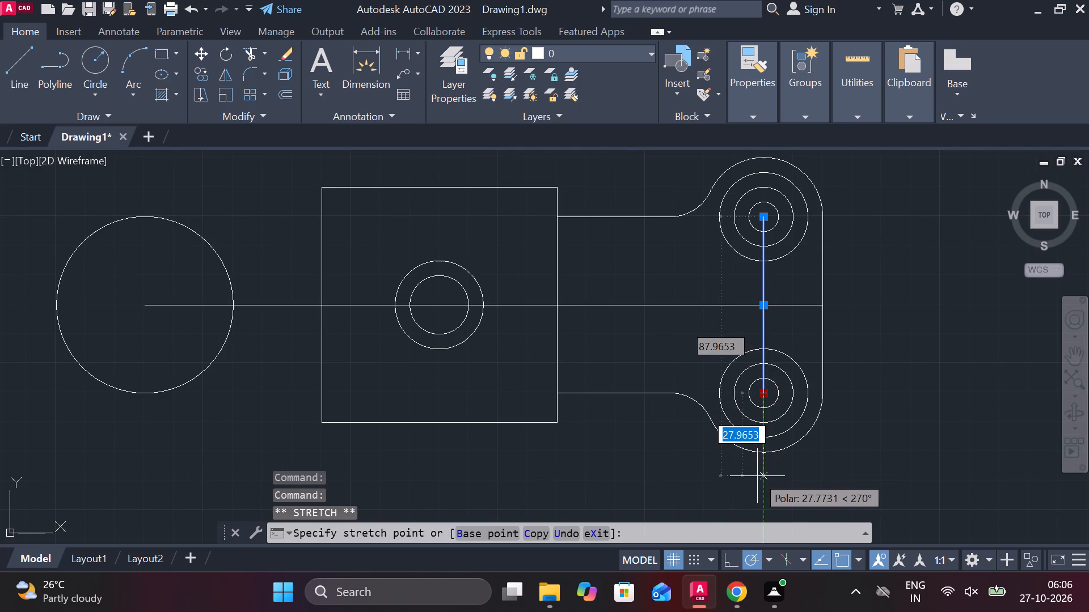
{"action": "key", "text": "Escape"}
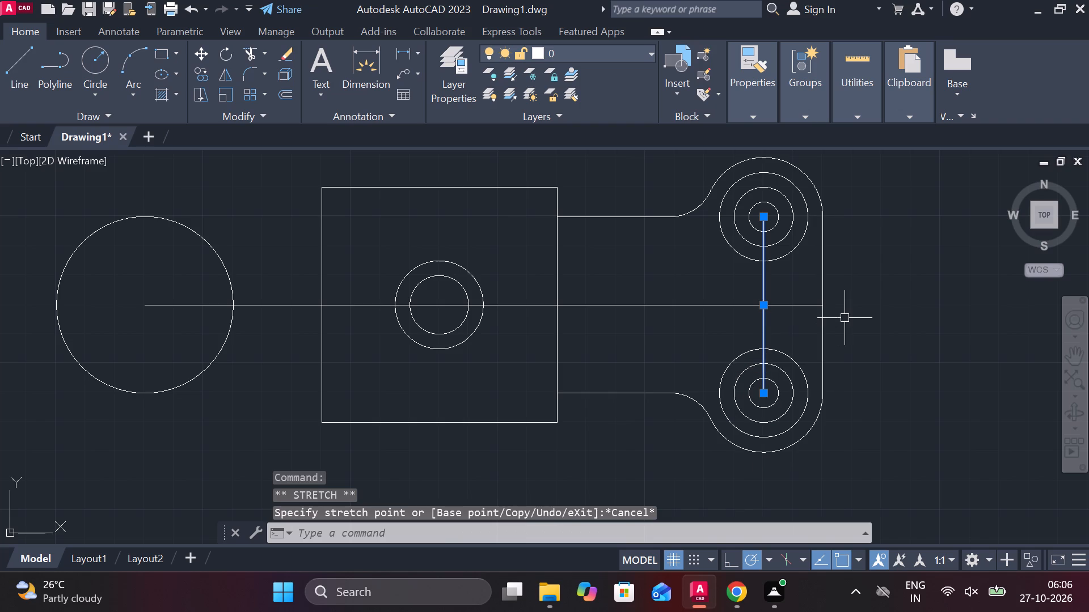
{"action": "type", "text": "e"}
{"action": "key", "text": "space"}
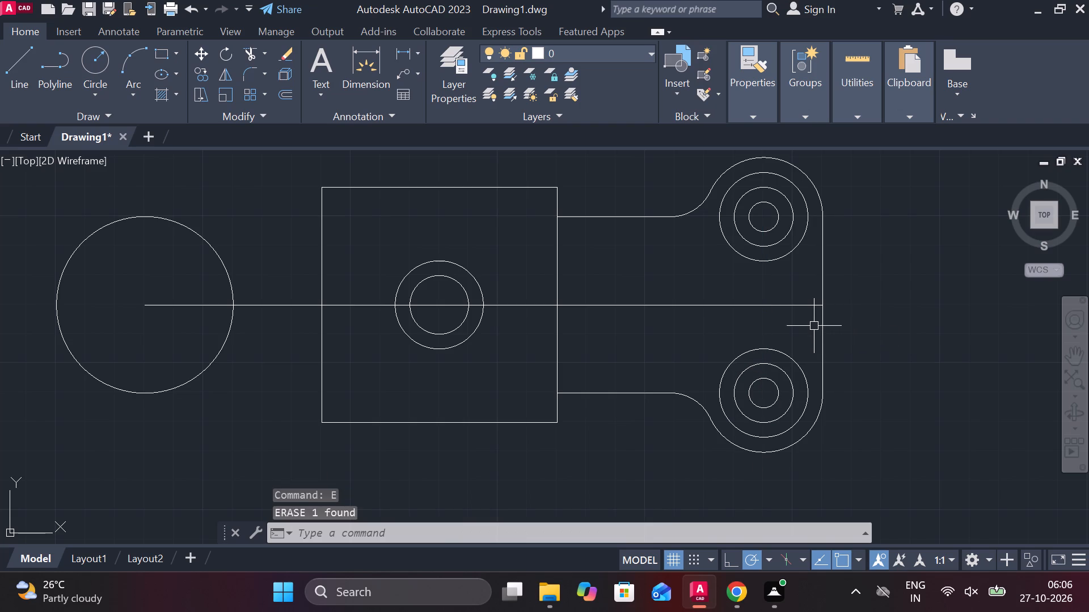
Draw a closed 60 by 10 horizontal rectangle from lines in the empty space beyond the outer tangent line.
{"action": "middle_click_drag", "start_coordinate": [809, 342], "coordinate": [710, 348]}
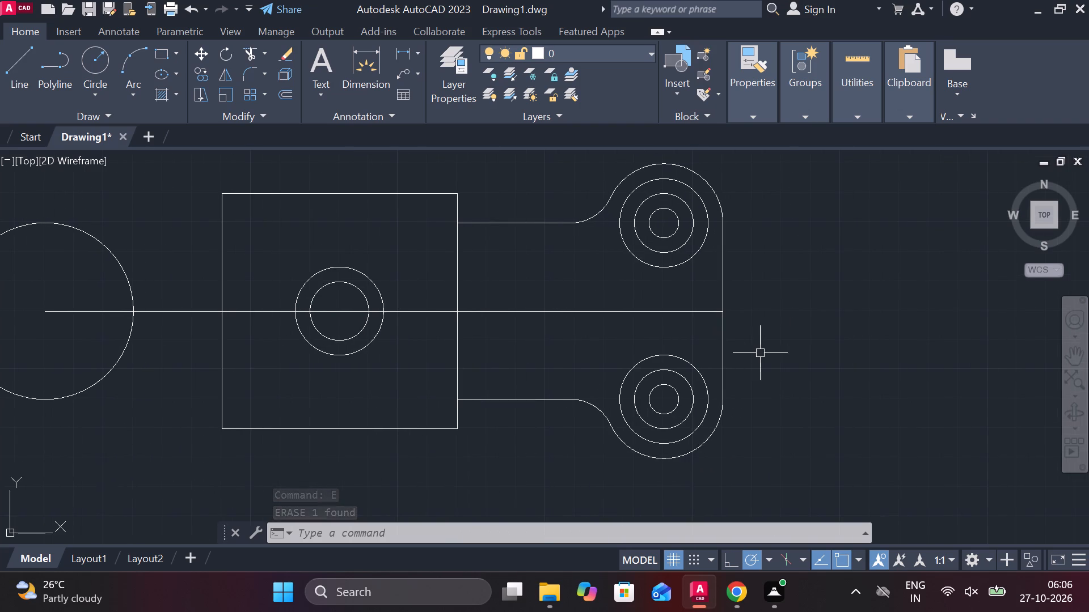
{"action": "middle_click_drag", "start_coordinate": [757, 361], "coordinate": [677, 367]}
{"action": "key", "text": "l"}
{"action": "key", "text": "Return"}
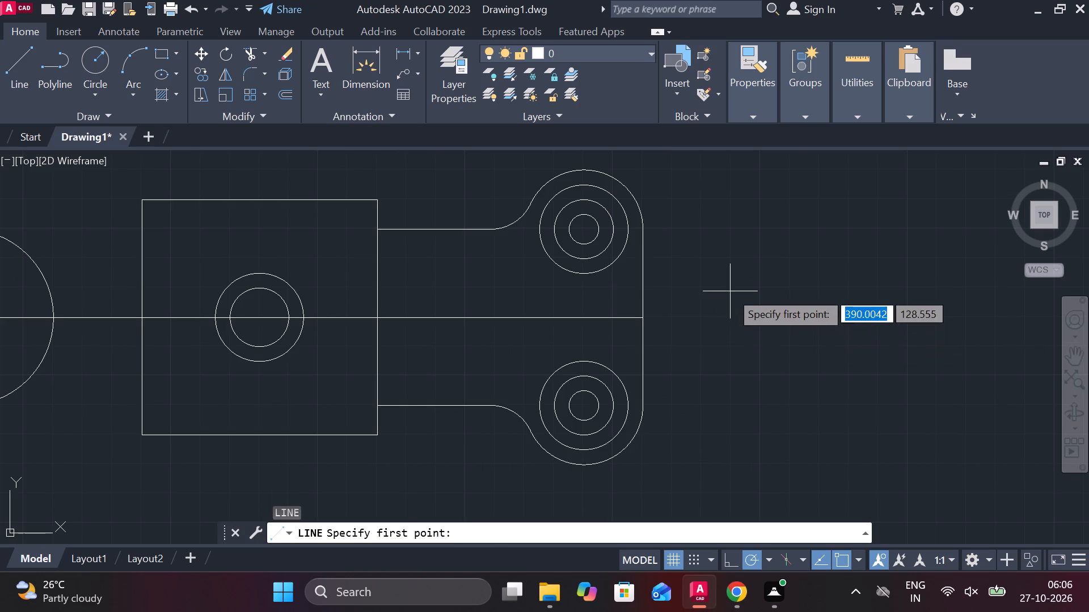
{"action": "left_click", "coordinate": [730, 291]}
{"action": "type", "text": "10"}
{"action": "key", "text": "Return"}
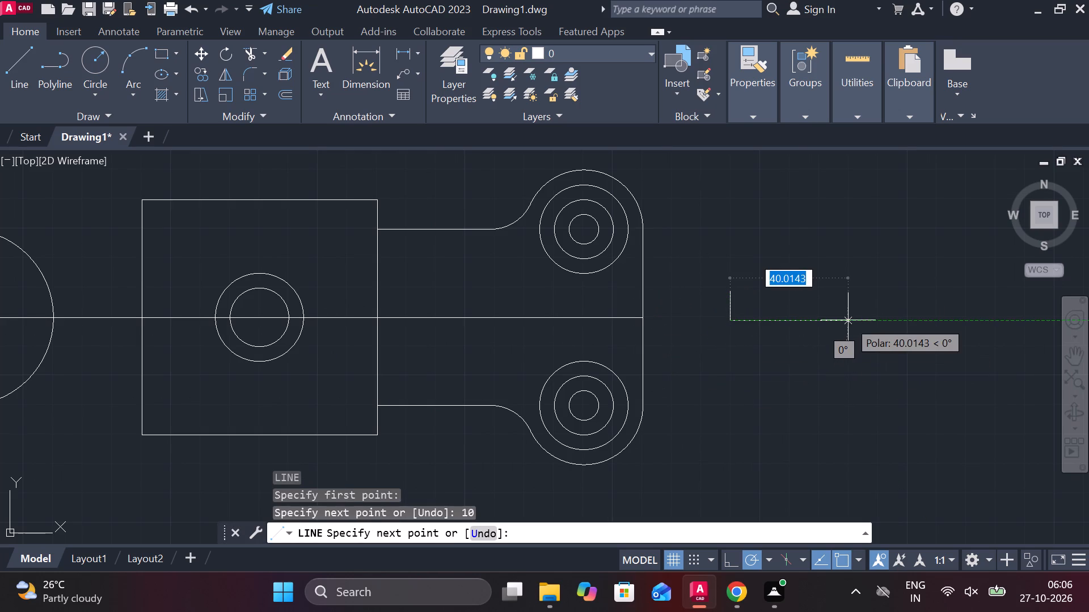
{"action": "type", "text": "60"}
{"action": "key", "text": "Return"}
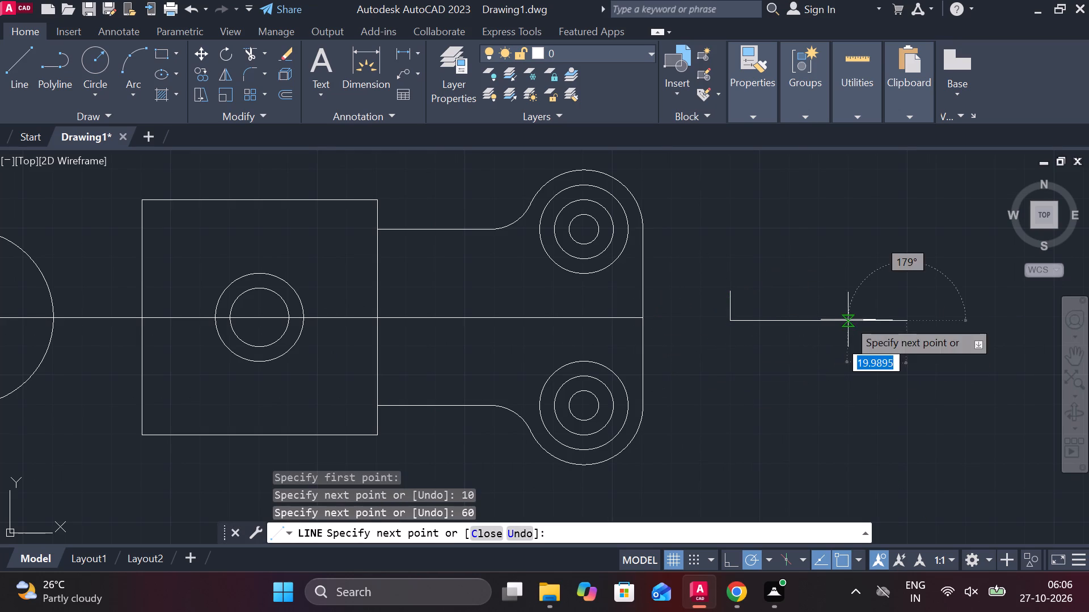
{"action": "key", "text": "1"}
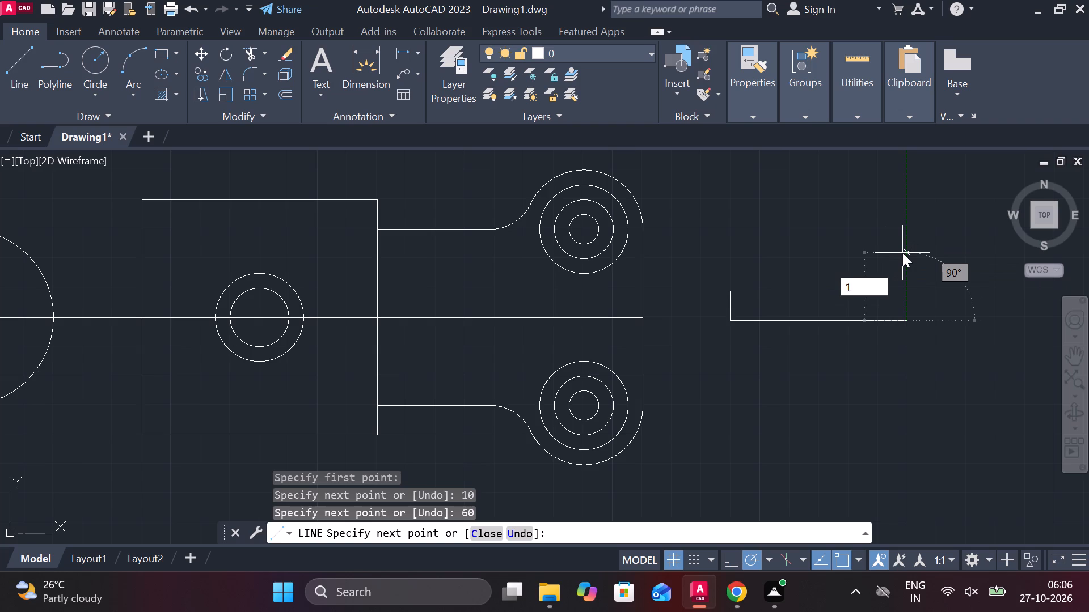
{"action": "key", "text": "0"}
{"action": "key", "text": "Return"}
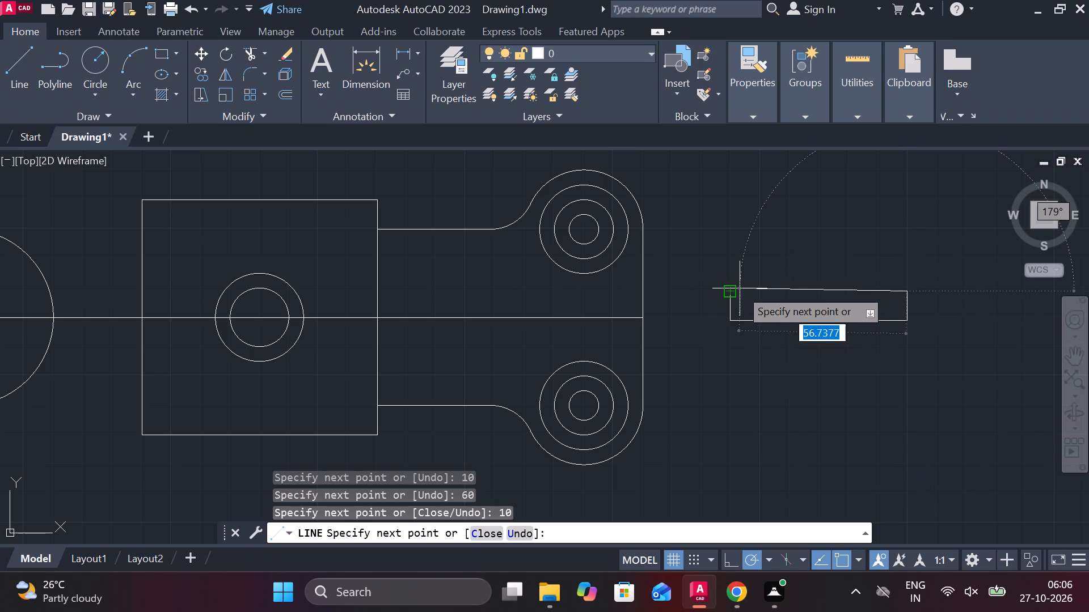
{"action": "left_click", "coordinate": [735, 288]}
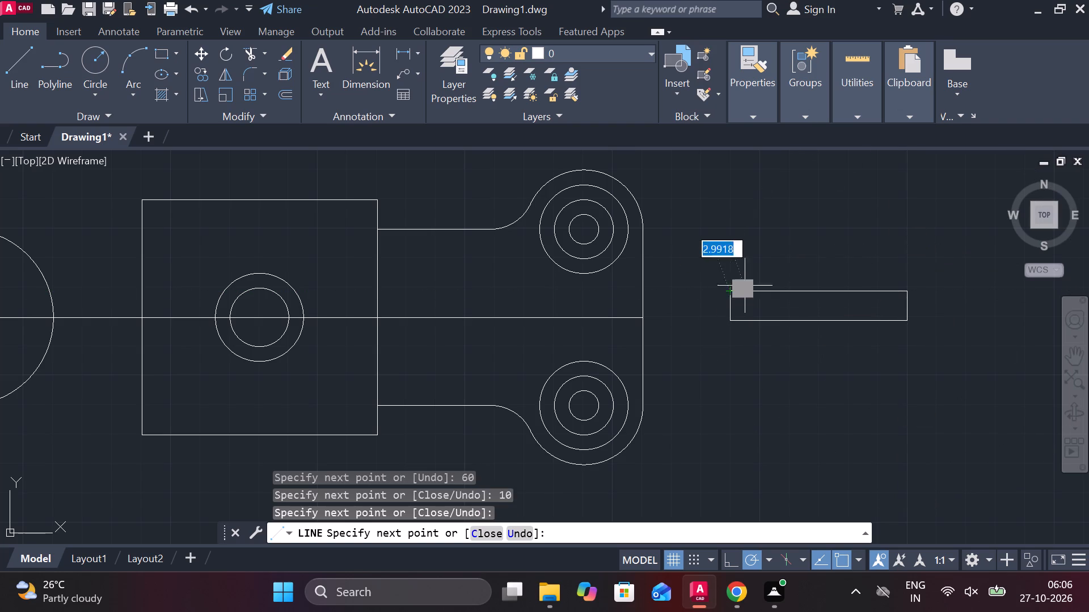
{"action": "key", "text": "Escape"}
Move the 60 by 10 rectangle by its outer short side's midpoint onto the outer tangent line's midpoint, where the horizontal centre line ends.
{"action": "left_click_drag", "start_coordinate": [681, 261], "coordinate": [695, 266]}
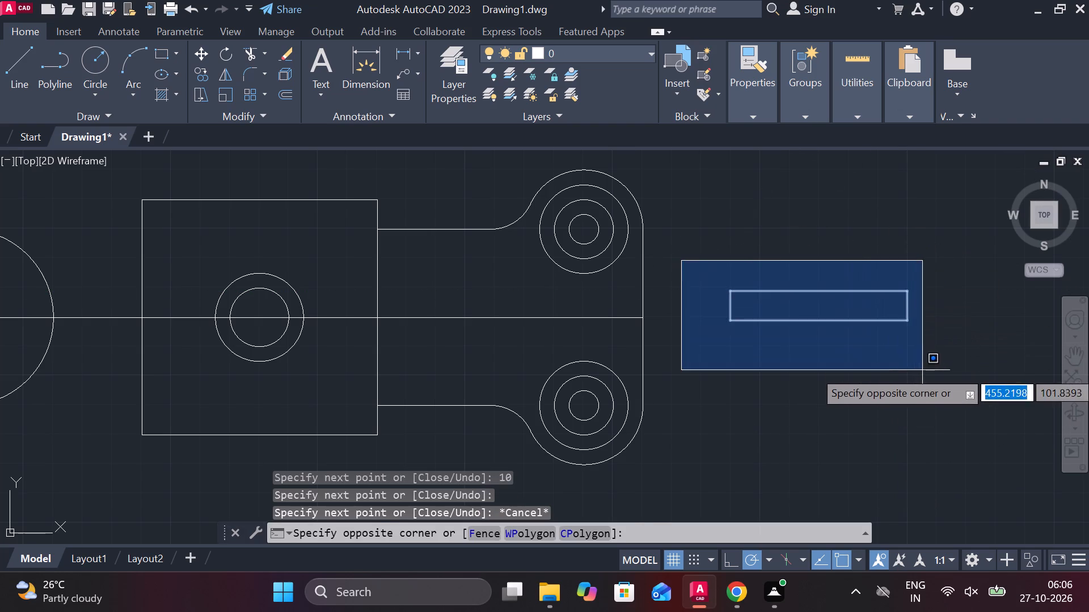
{"action": "left_click", "coordinate": [923, 370]}
{"action": "key", "text": "m"}
{"action": "key", "text": "Return"}
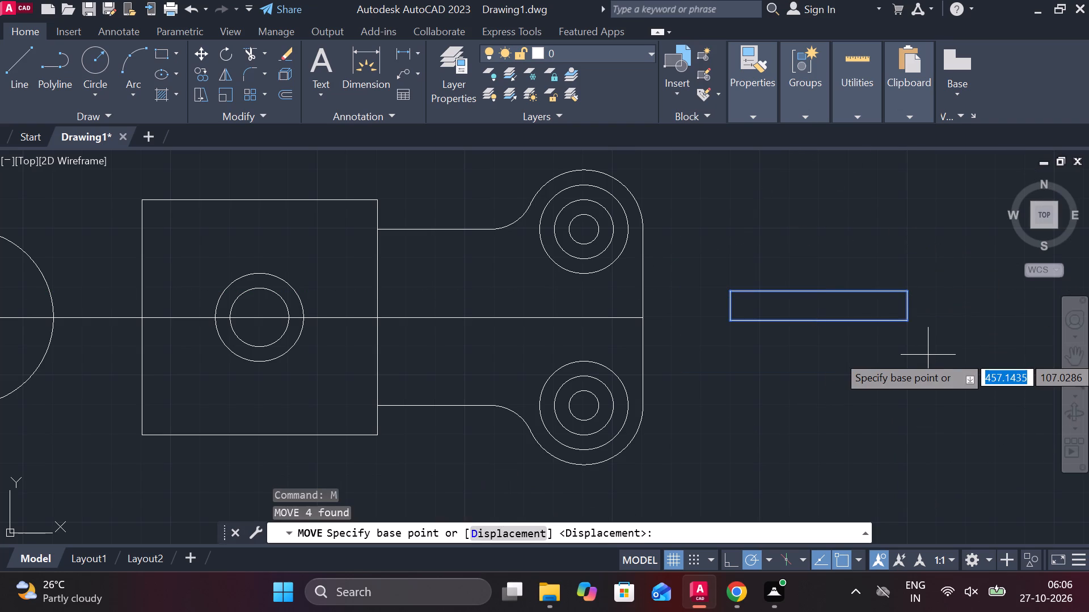
{"action": "scroll", "coordinate": [910, 307], "scroll_direction": "up", "scroll_amount": 2}
{"action": "left_click", "coordinate": [906, 304]}
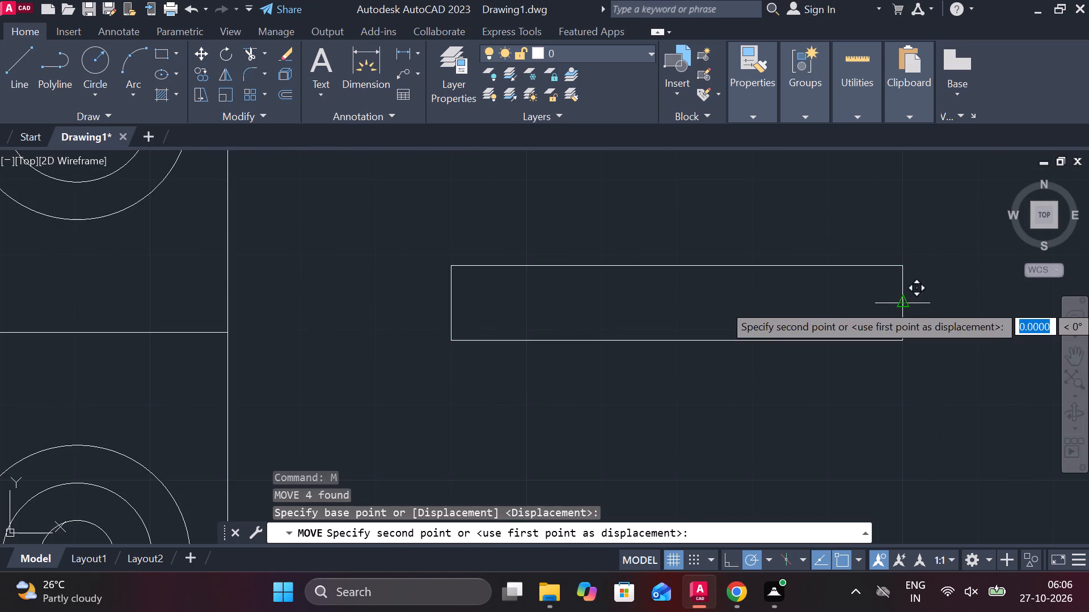
{"action": "scroll", "coordinate": [906, 304], "scroll_direction": "down", "scroll_amount": 3}
{"action": "scroll", "coordinate": [748, 320], "scroll_direction": "up", "scroll_amount": 4}
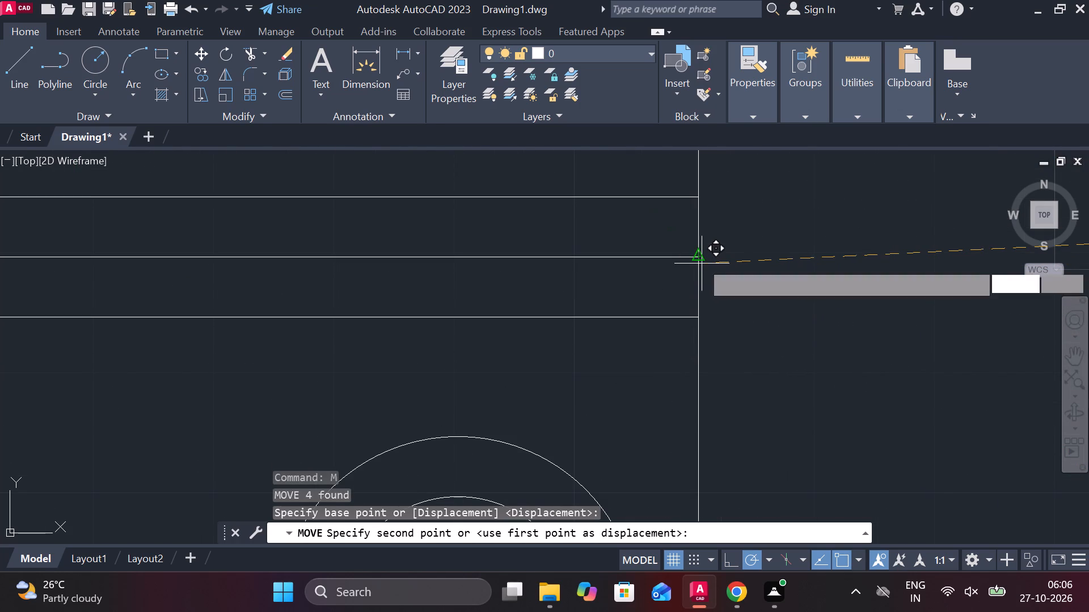
{"action": "left_click", "coordinate": [700, 261]}
{"action": "scroll", "coordinate": [740, 262], "scroll_direction": "down", "scroll_amount": 3}
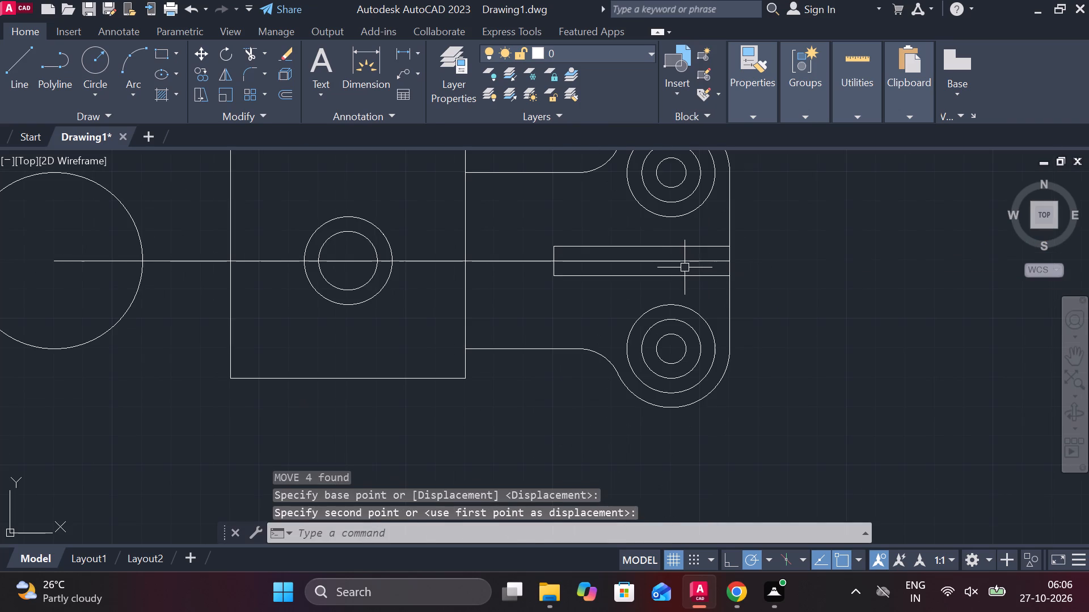
Erase the two solid horizontal line segments running from the large circle's centre through the square to the outer tangent line.
{"action": "left_click", "coordinate": [671, 263]}
{"action": "scroll", "coordinate": [672, 264], "scroll_direction": "down", "scroll_amount": 2}
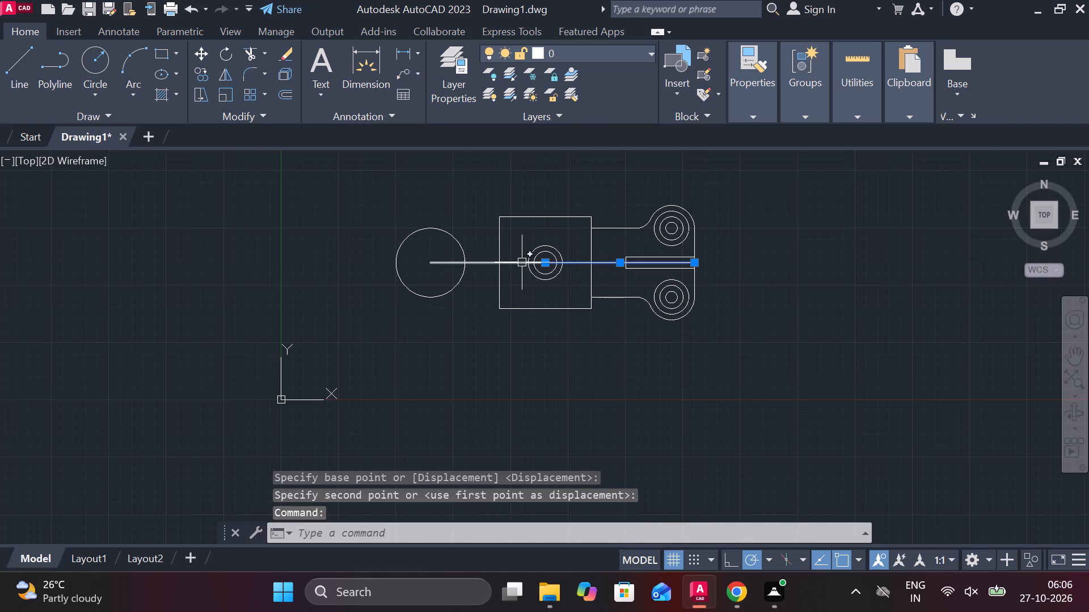
{"action": "left_click", "coordinate": [522, 262]}
{"action": "middle_click_drag", "start_coordinate": [797, 336], "coordinate": [843, 339]}
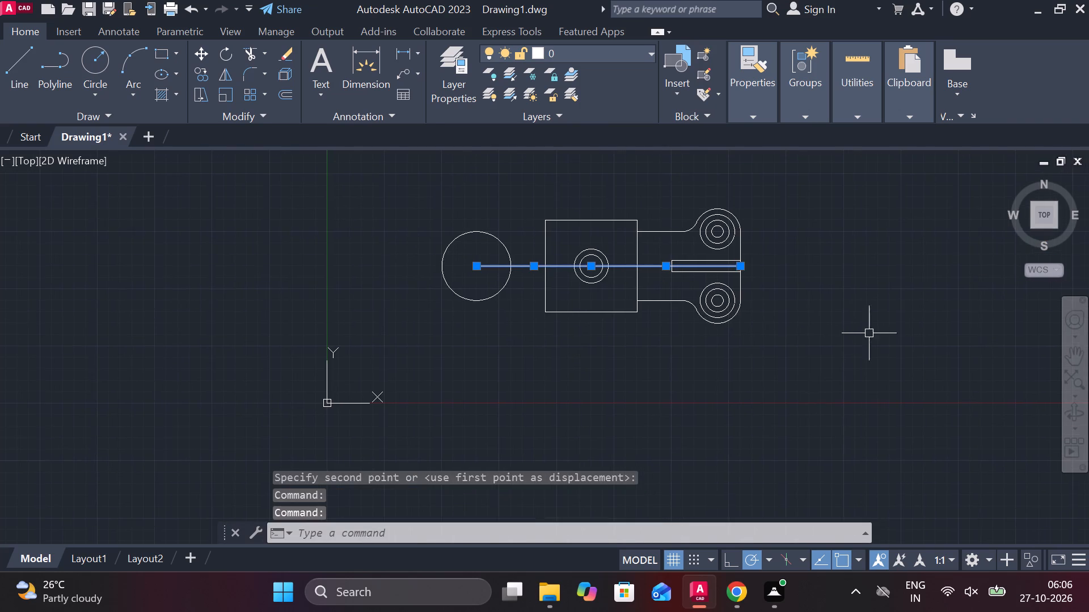
{"action": "middle_click_drag", "start_coordinate": [563, 359], "coordinate": [633, 378]}
{"action": "type", "text": "e"}
{"action": "key", "text": "space"}
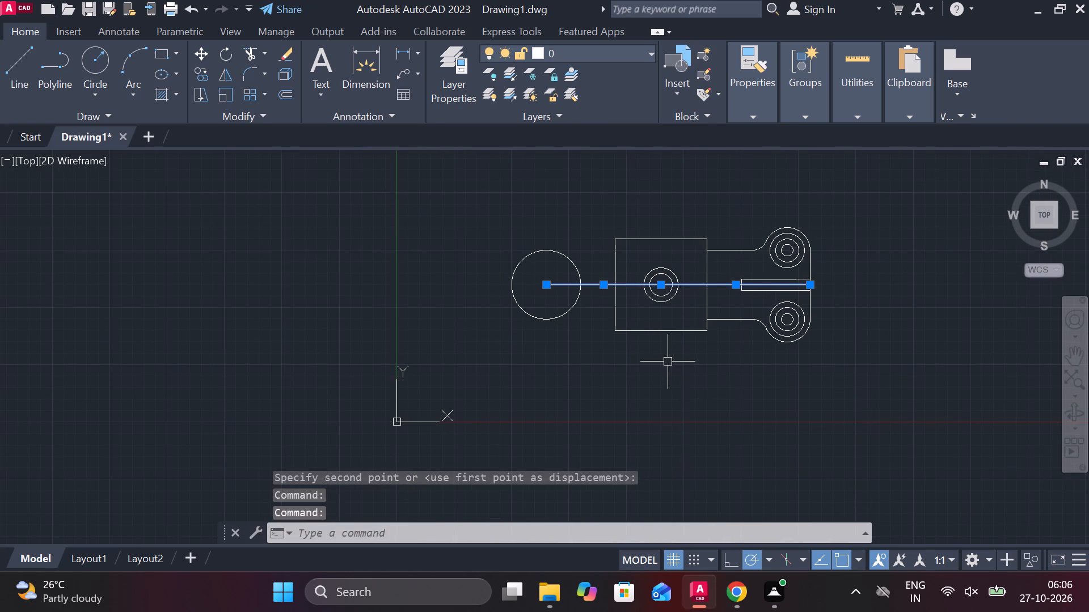
Add a centerline midway between the square's upper and lower horizontal edges using the Centerline command.
{"action": "scroll", "coordinate": [685, 334], "scroll_direction": "up", "scroll_amount": 2}
{"action": "scroll", "coordinate": [720, 369], "scroll_direction": "down", "scroll_amount": 1}
{"action": "key", "text": "c"}
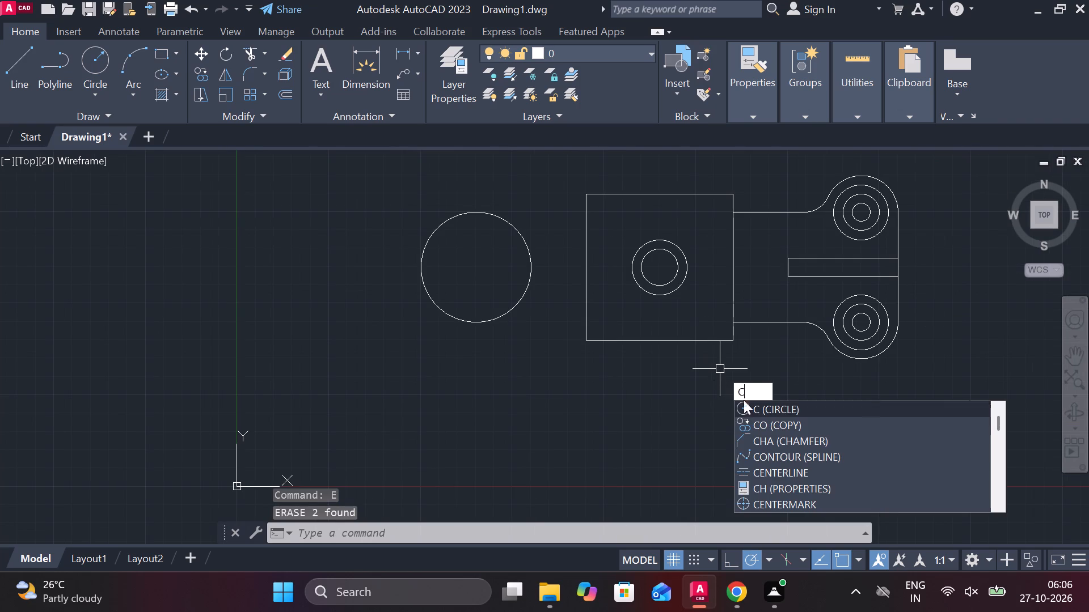
{"action": "left_click", "coordinate": [766, 476]}
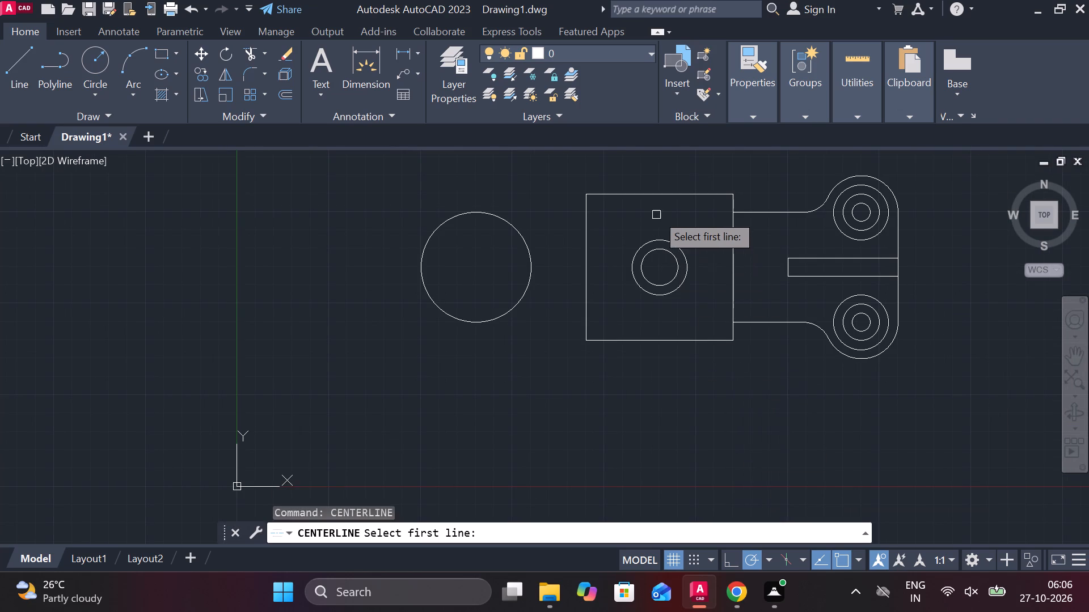
{"action": "left_click", "coordinate": [652, 190]}
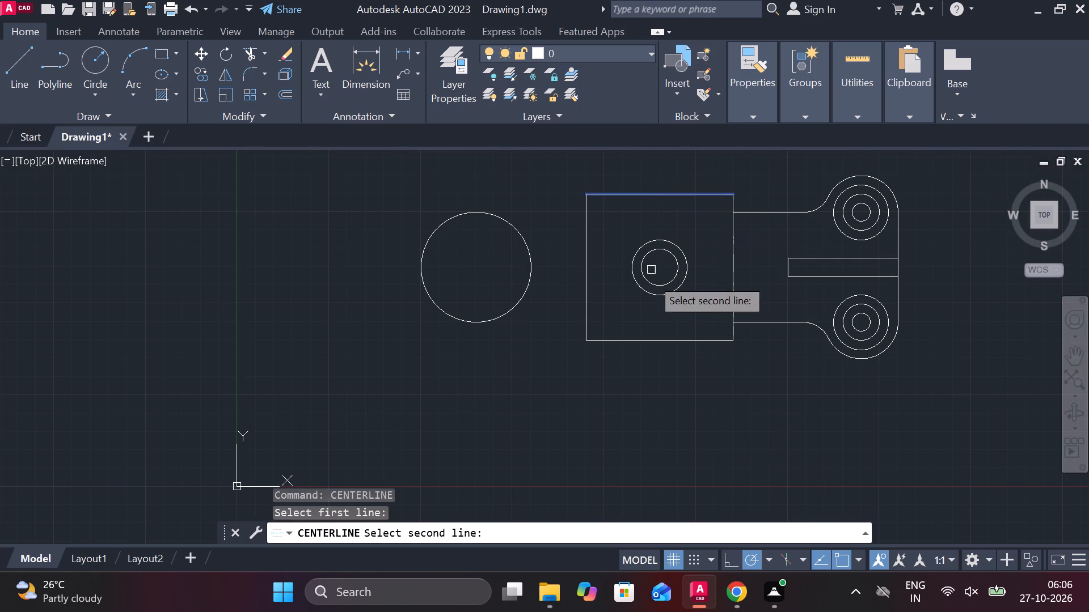
{"action": "left_click", "coordinate": [656, 339]}
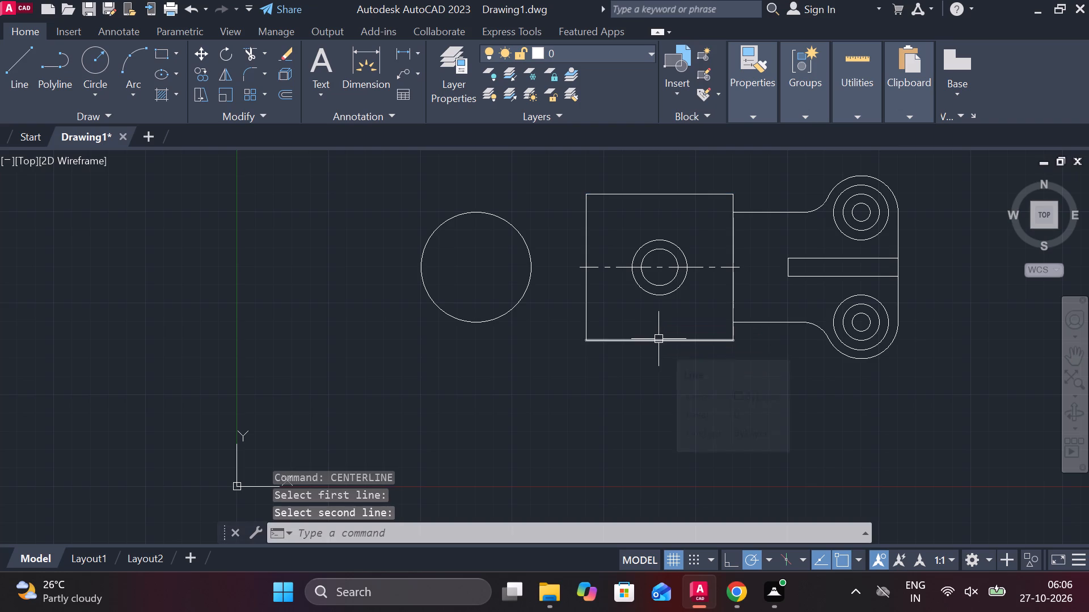
{"action": "key", "text": "Escape"}
Extend the centerline's end nearest the large circle through that circle and past its far side.
{"action": "left_click", "coordinate": [624, 263]}
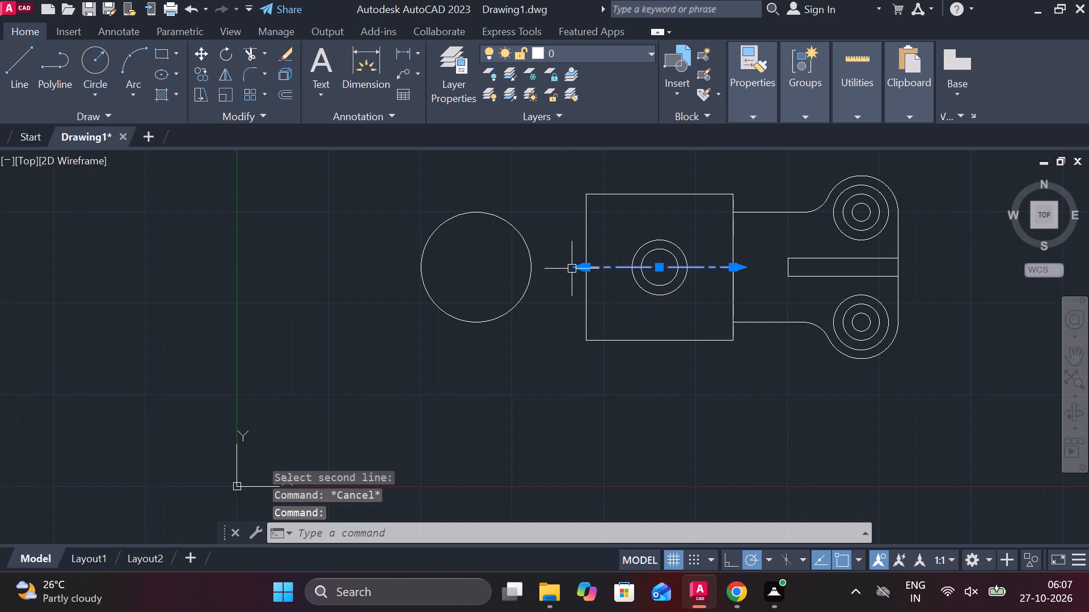
{"action": "left_click", "coordinate": [575, 268]}
{"action": "key", "text": "Escape"}
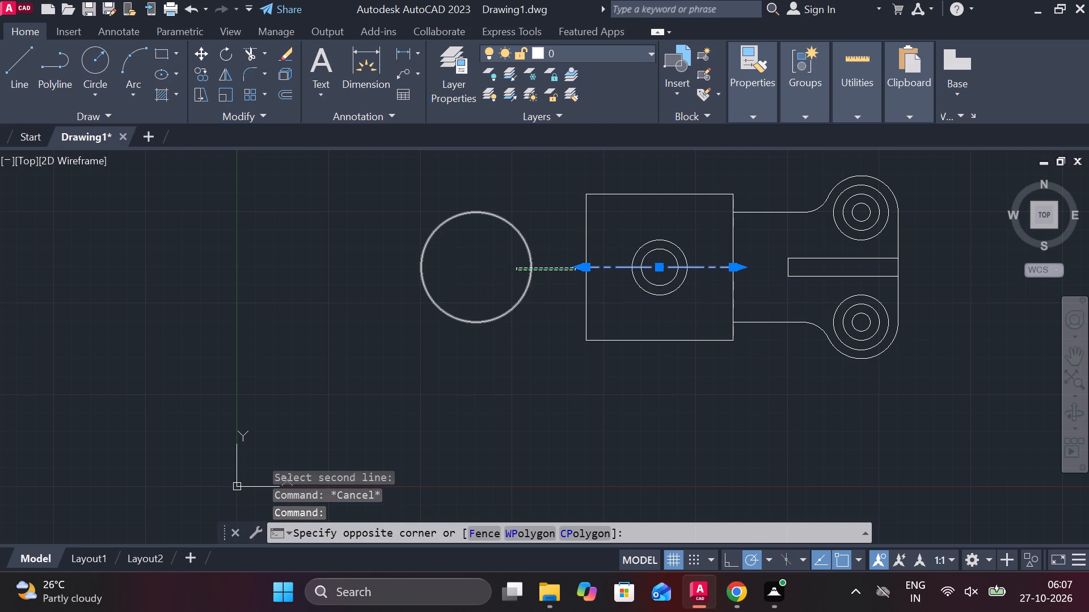
{"action": "scroll", "coordinate": [555, 254], "scroll_direction": "up", "scroll_amount": 2}
{"action": "left_click", "coordinate": [617, 295]}
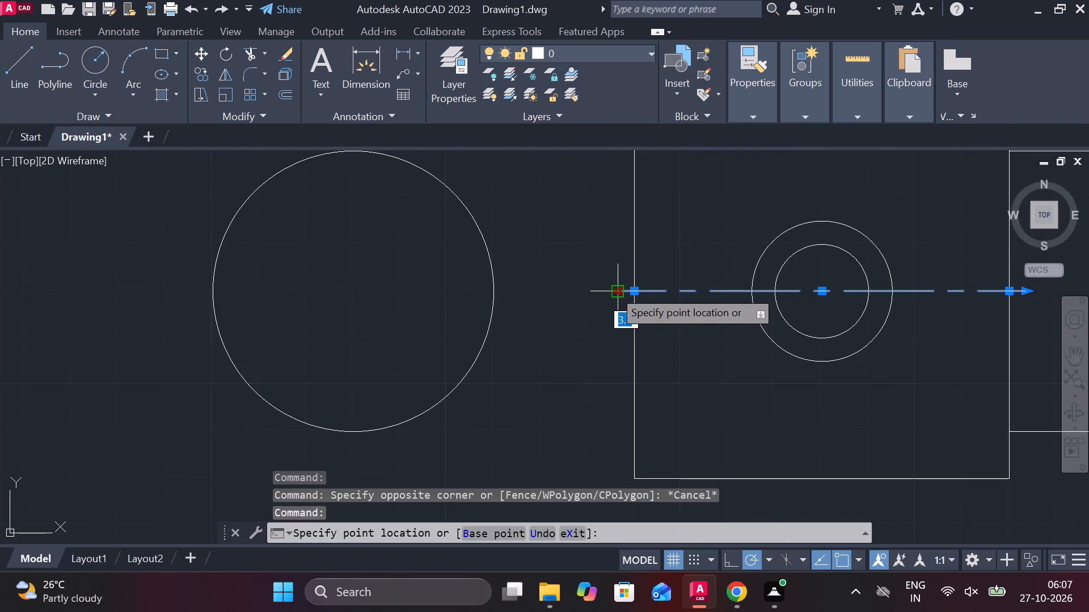
{"action": "scroll", "coordinate": [613, 290], "scroll_direction": "down", "scroll_amount": 2}
{"action": "left_click", "coordinate": [398, 292]}
{"action": "key", "text": "Escape"}
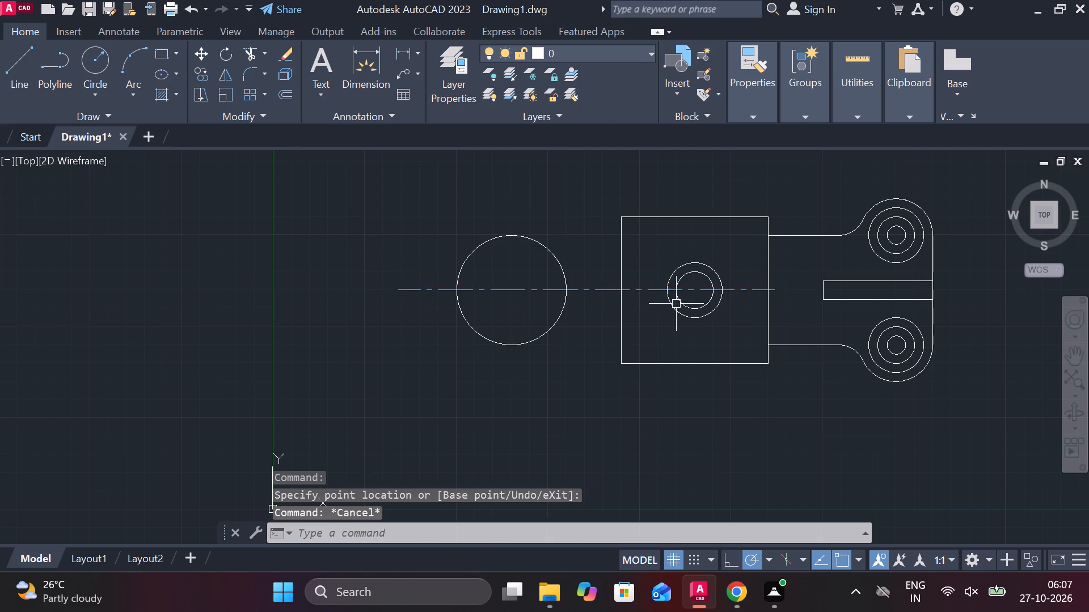
Extend the centerline's other end through the narrow rectangle to just beyond the outer tangent line.
{"action": "middle_click_drag", "start_coordinate": [662, 304], "coordinate": [595, 304]}
{"action": "left_click", "coordinate": [667, 293]}
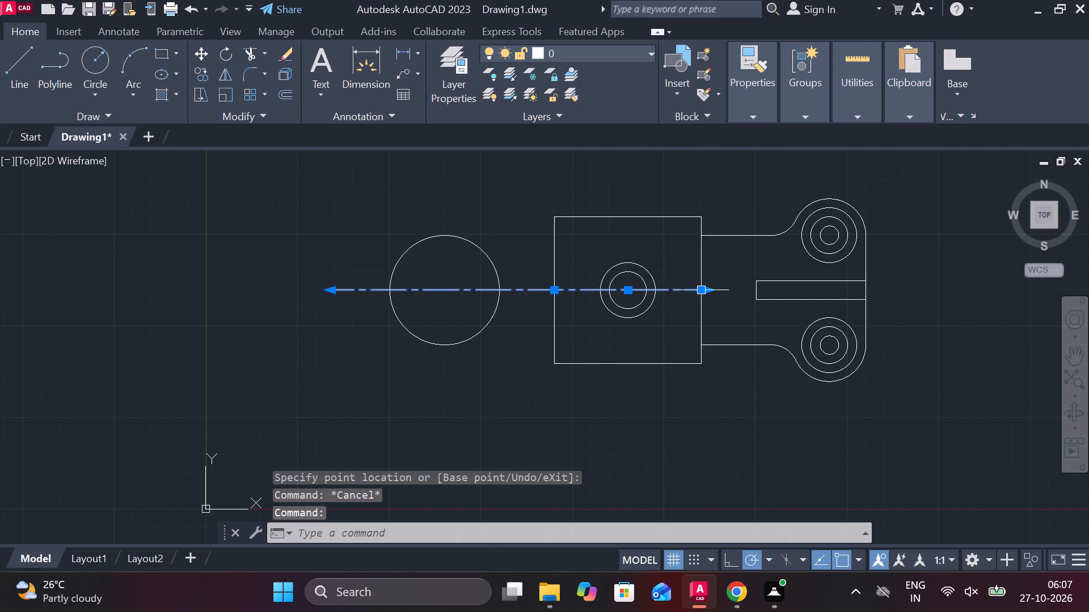
{"action": "scroll", "coordinate": [704, 294], "scroll_direction": "up", "scroll_amount": 2}
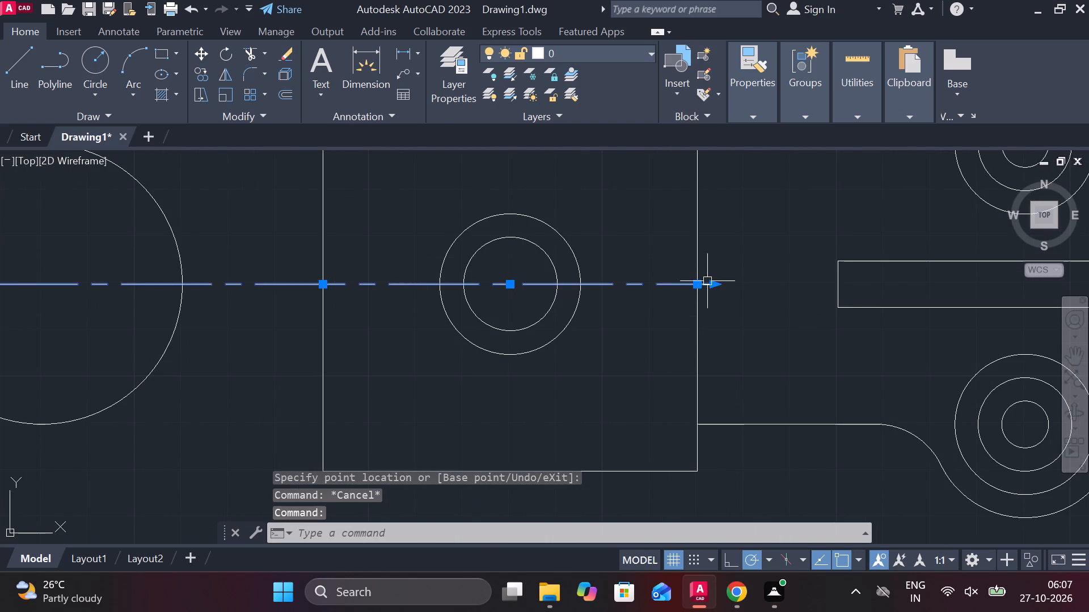
{"action": "left_click", "coordinate": [711, 286]}
{"action": "scroll", "coordinate": [711, 286], "scroll_direction": "down", "scroll_amount": 2}
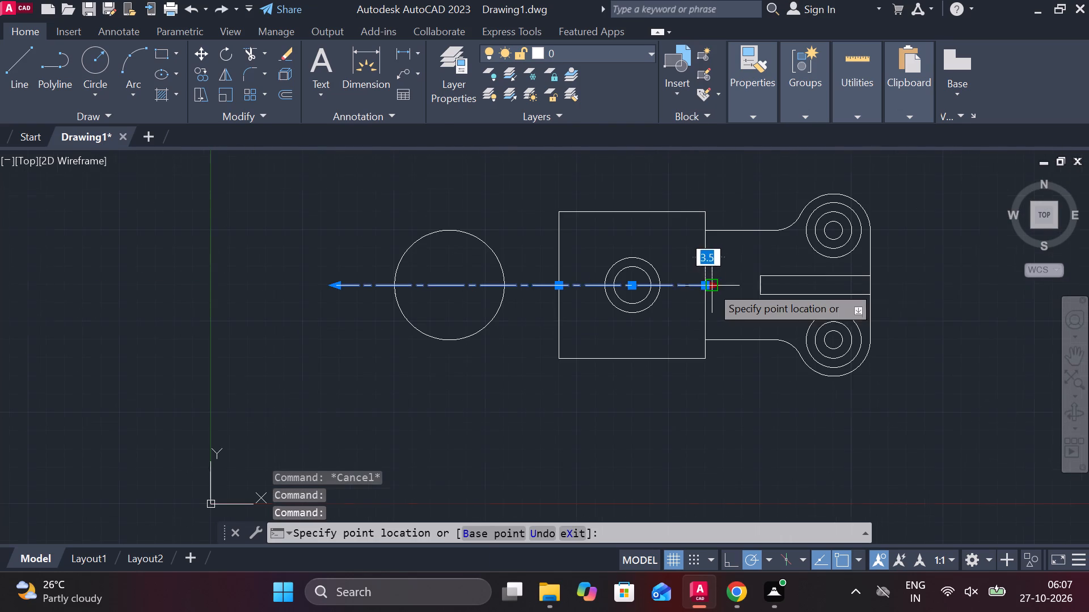
{"action": "left_click", "coordinate": [912, 287]}
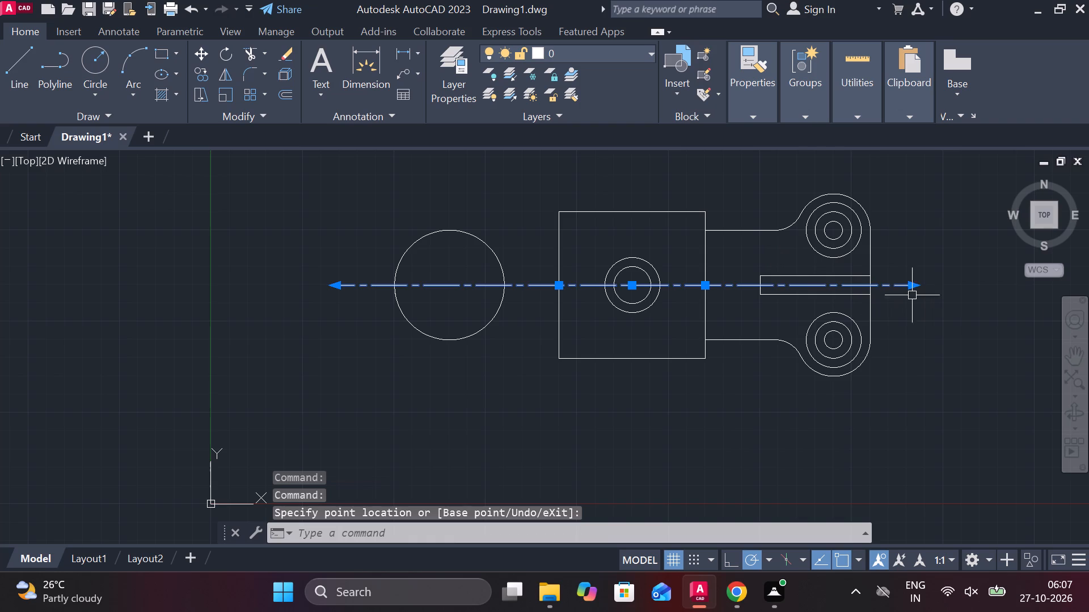
{"action": "key", "text": "Escape"}
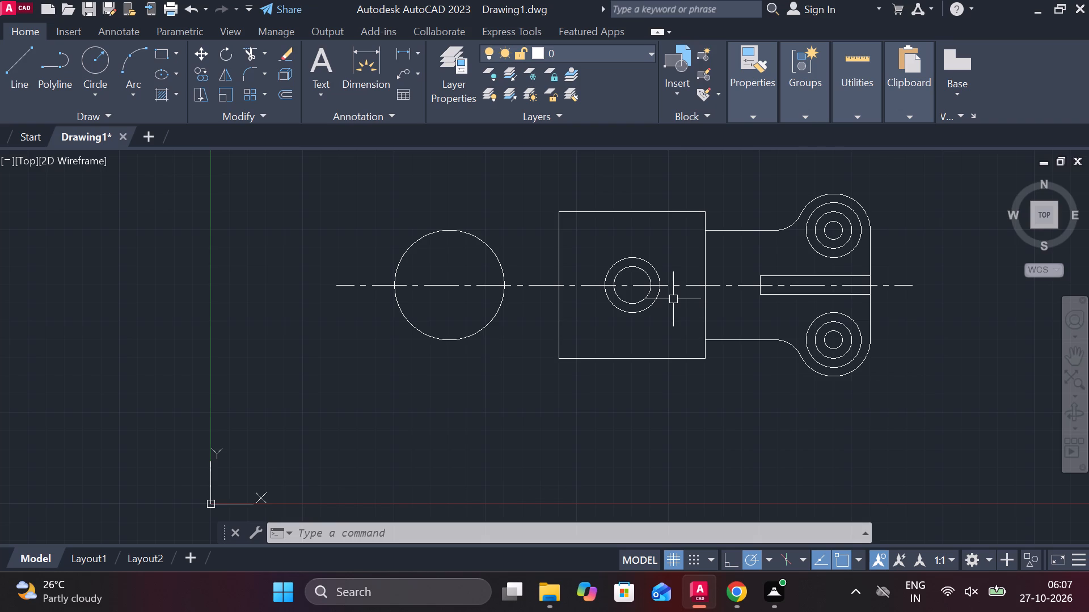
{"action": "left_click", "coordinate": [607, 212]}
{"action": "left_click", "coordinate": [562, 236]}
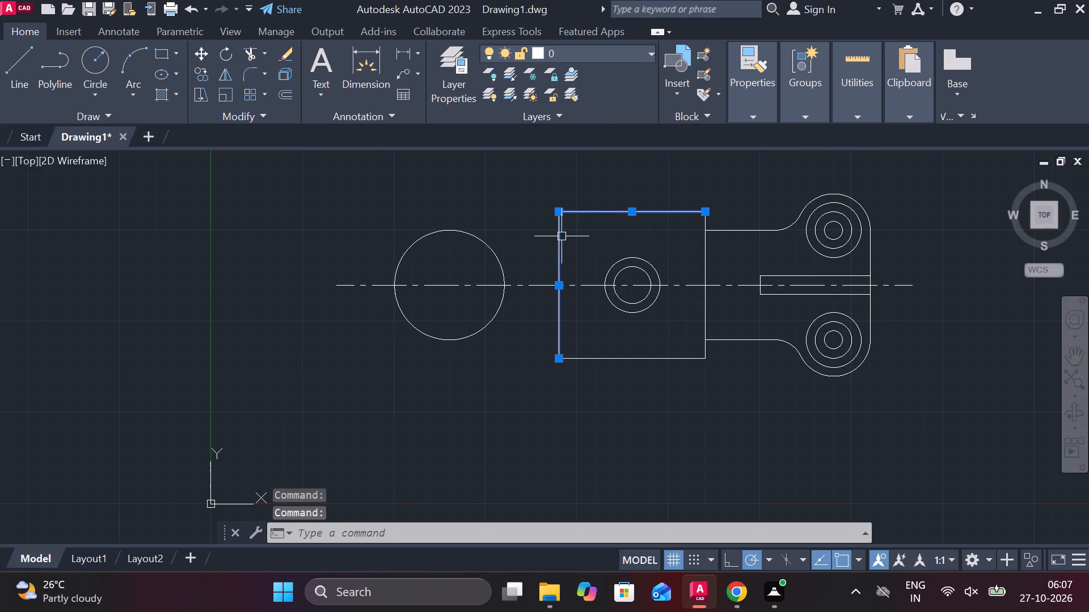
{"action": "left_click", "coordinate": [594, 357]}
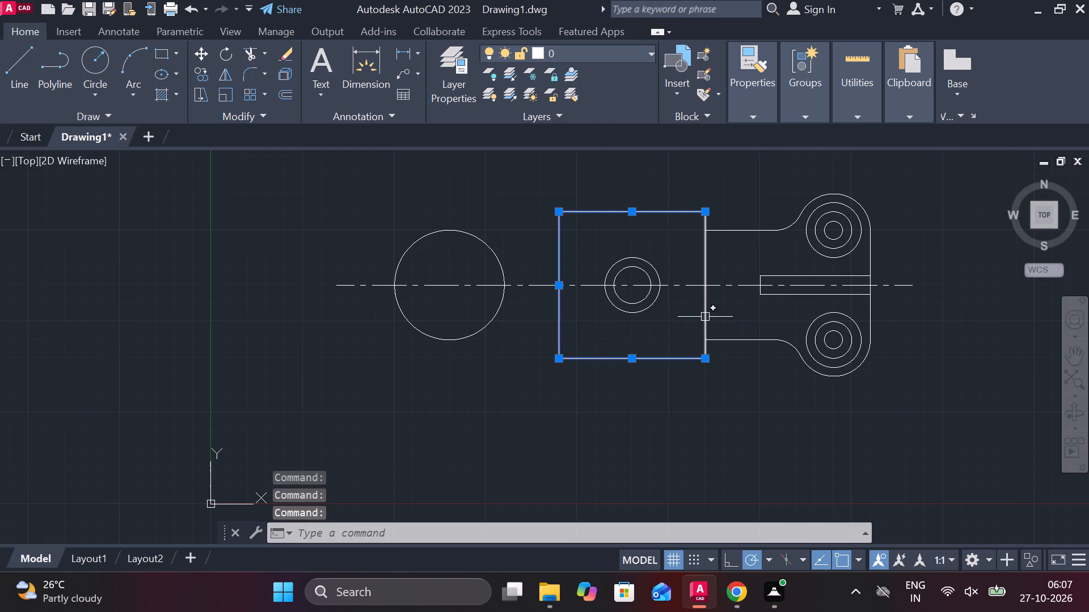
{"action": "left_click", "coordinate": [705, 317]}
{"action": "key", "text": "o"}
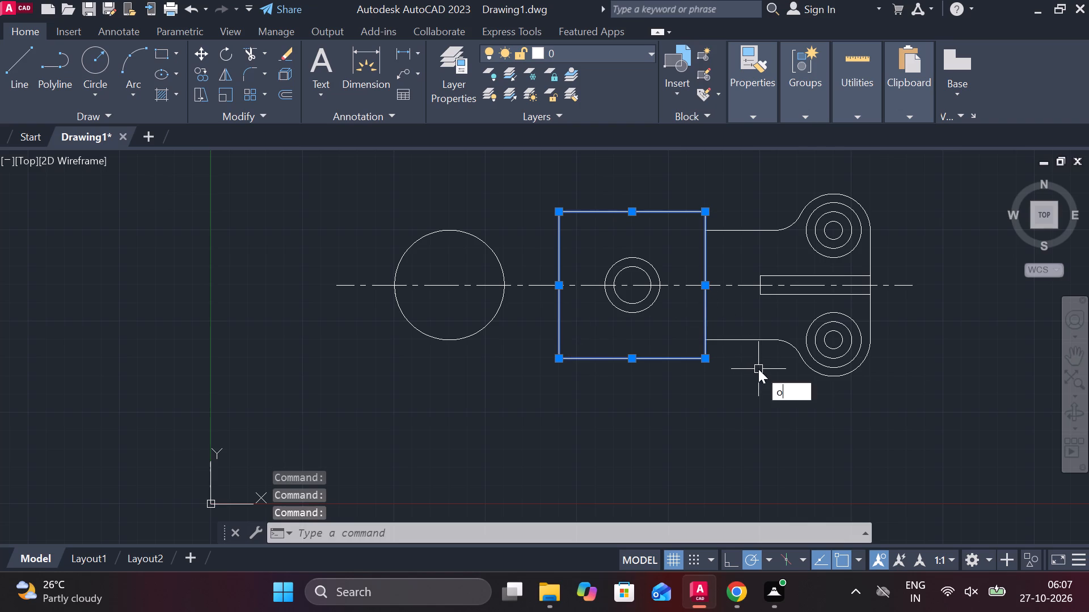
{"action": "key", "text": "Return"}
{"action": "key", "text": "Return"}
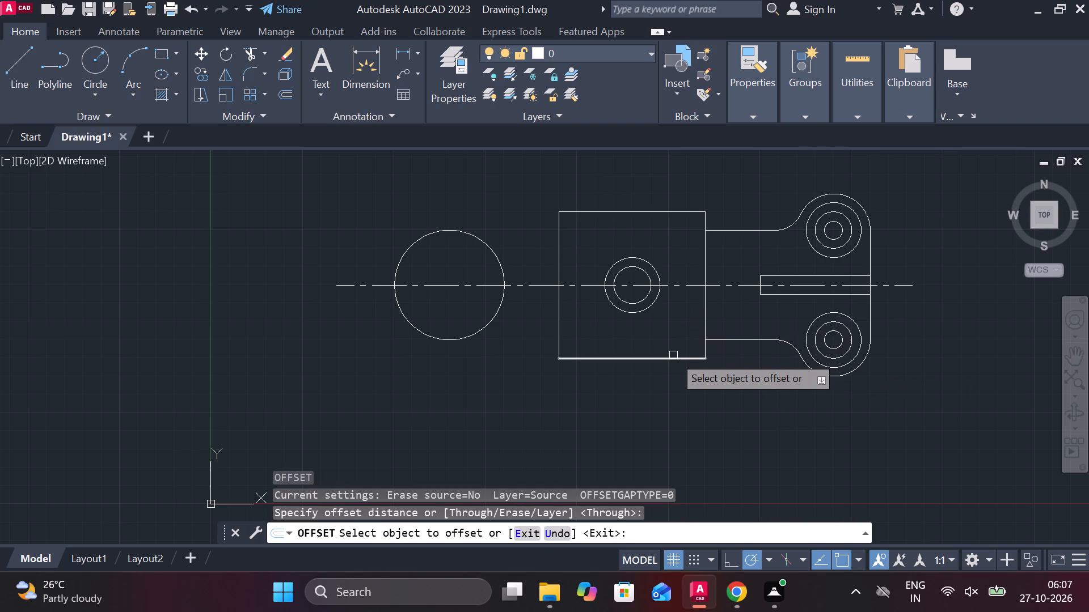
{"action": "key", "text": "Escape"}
Join the four edge lines of the 80 by 80 square into a single polyline.
{"action": "left_click", "coordinate": [657, 355]}
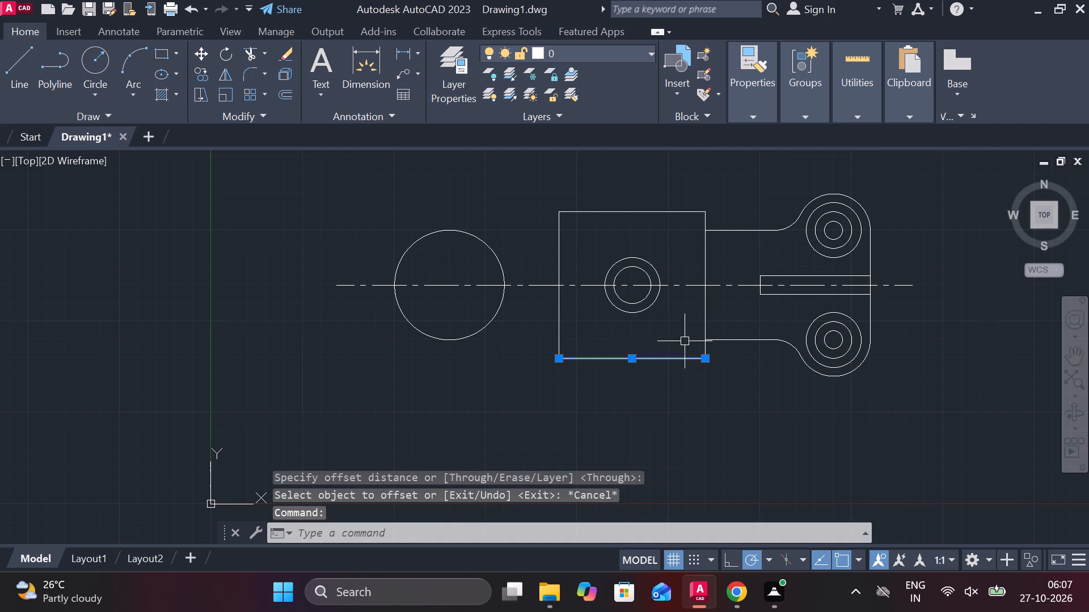
{"action": "left_click", "coordinate": [702, 311]}
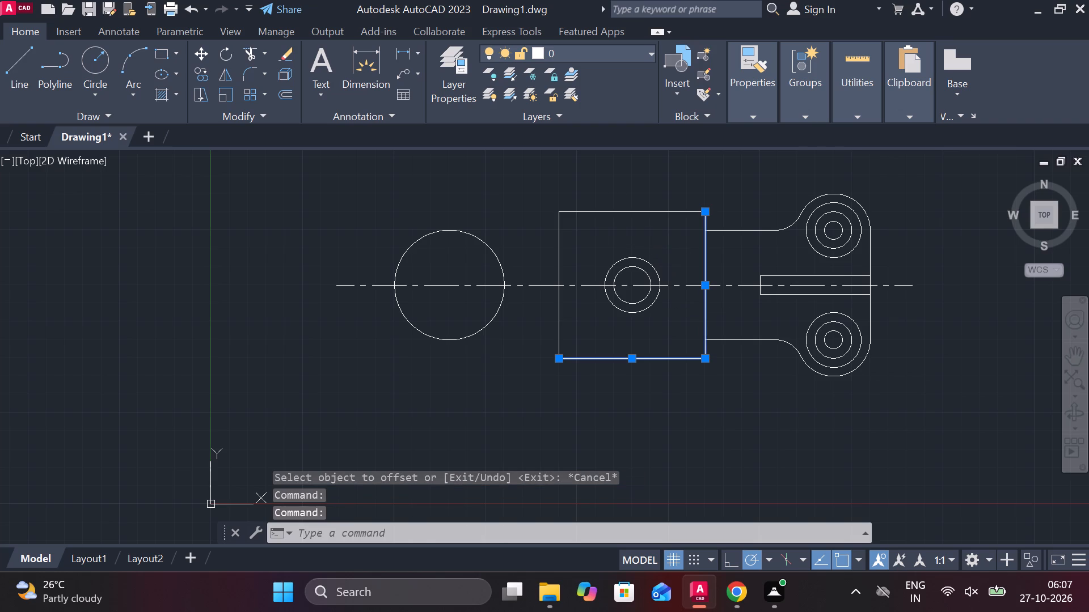
{"action": "left_click", "coordinate": [614, 217]}
{"action": "left_click", "coordinate": [602, 217]}
{"action": "left_click", "coordinate": [585, 215]}
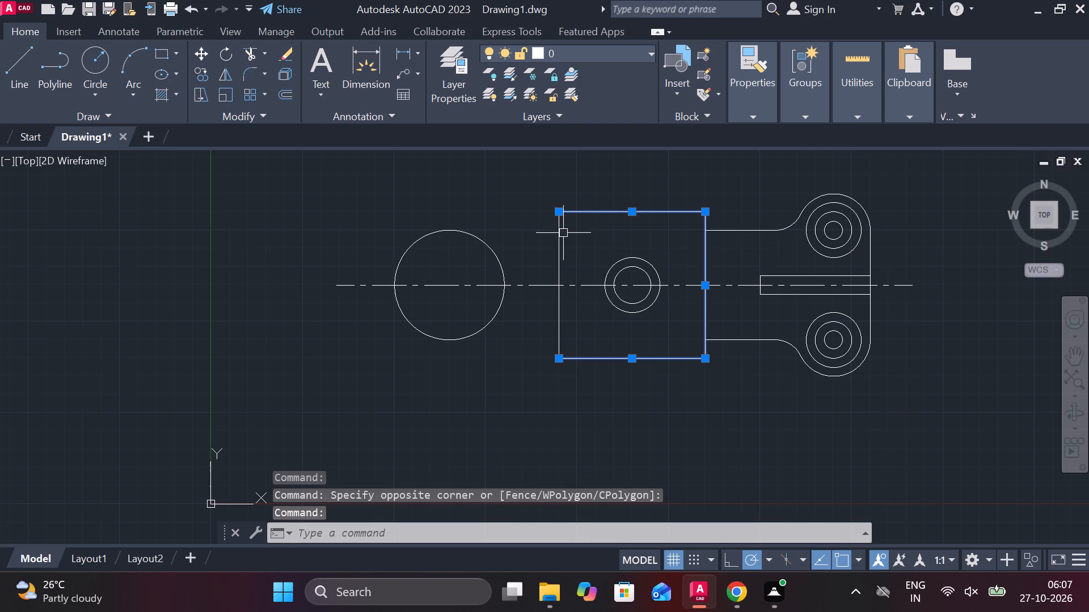
{"action": "left_click", "coordinate": [556, 239]}
{"action": "key", "text": "j"}
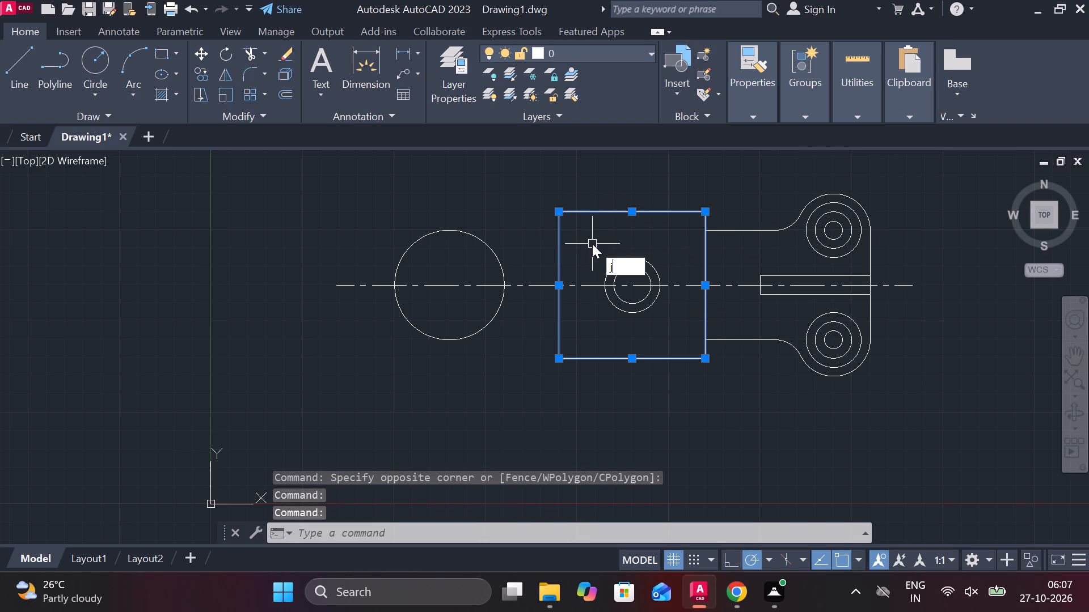
{"action": "key", "text": "Return"}
Offset the joined square inward by 10 to create a smaller concentric square.
{"action": "left_click", "coordinate": [607, 213]}
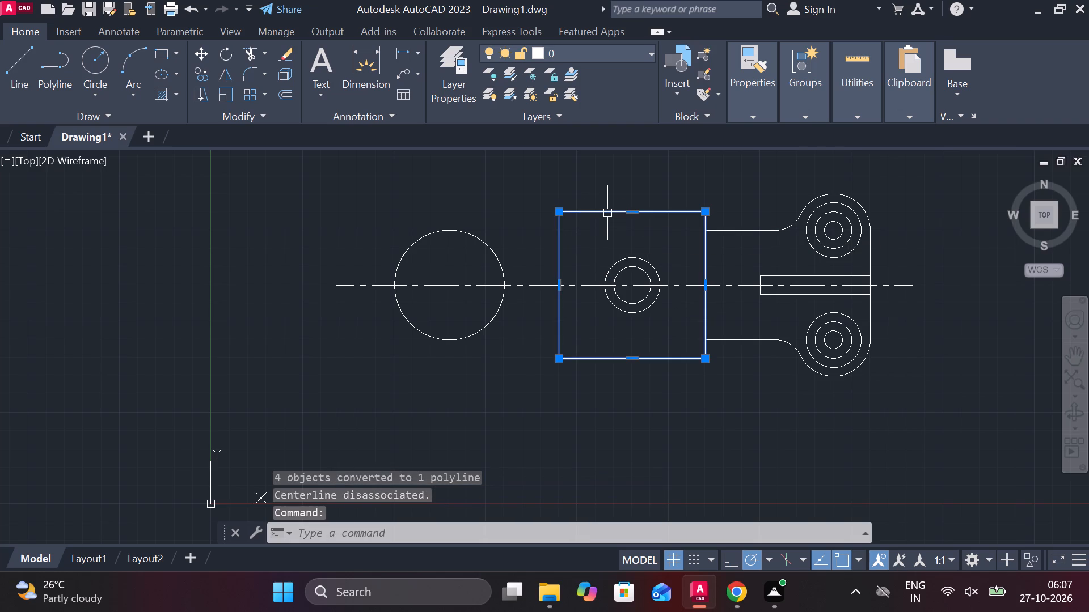
{"action": "key", "text": "o"}
{"action": "key", "text": "Return"}
{"action": "key", "text": "Return"}
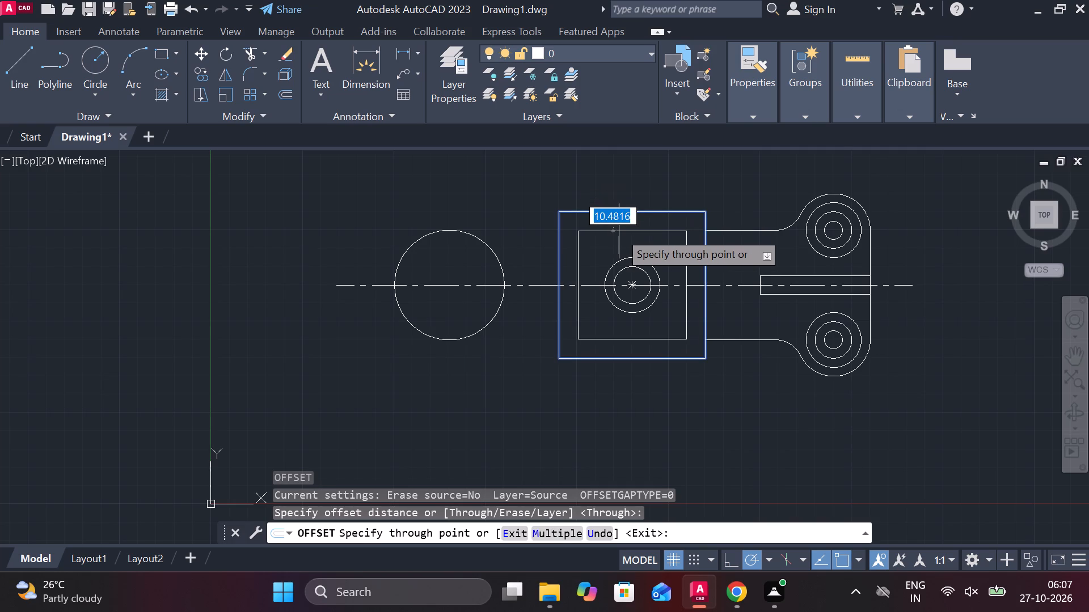
{"action": "type", "text": "10"}
{"action": "key", "text": "Return"}
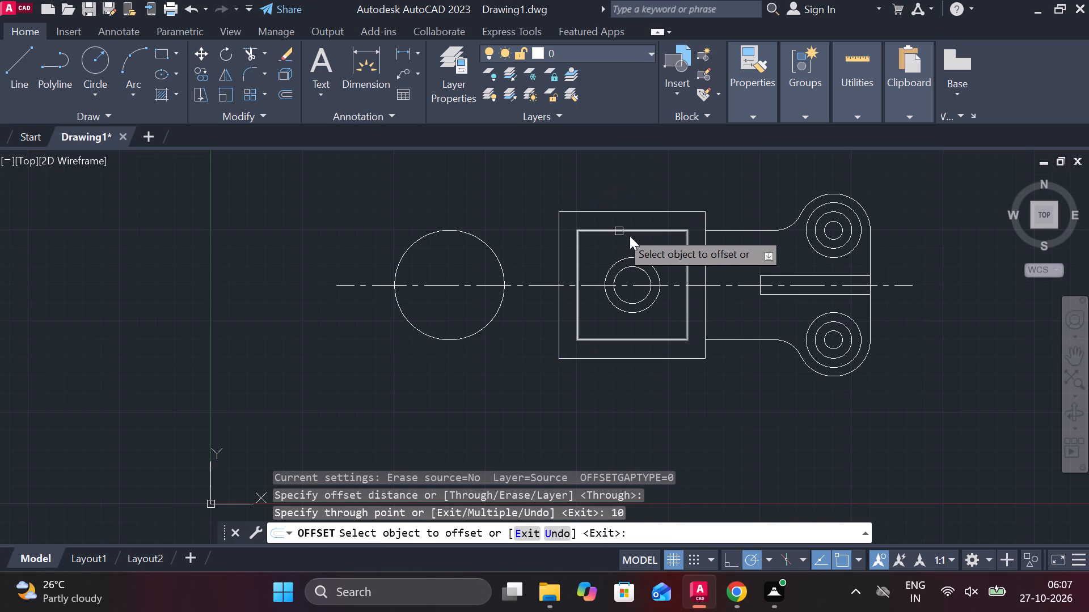
{"action": "middle_click", "coordinate": [685, 368]}
{"action": "key", "text": "Escape"}
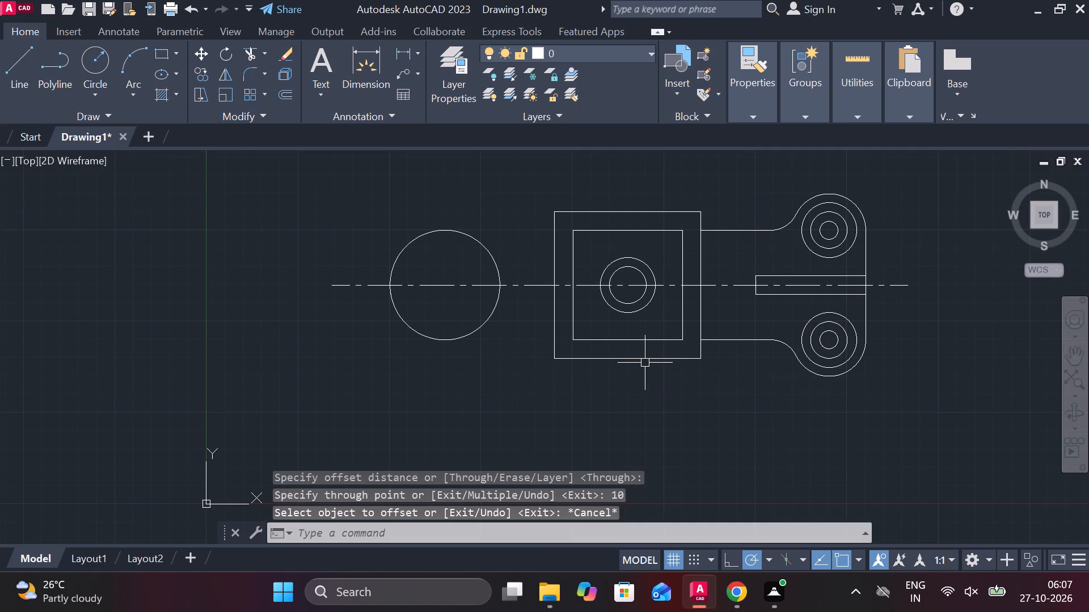
Fillet all corners of the inner square at once with radius 10 using the Fillet command's Polyline option.
{"action": "scroll", "coordinate": [631, 355], "scroll_direction": "up", "scroll_amount": 1}
{"action": "middle_click_drag", "start_coordinate": [673, 405], "coordinate": [669, 420]}
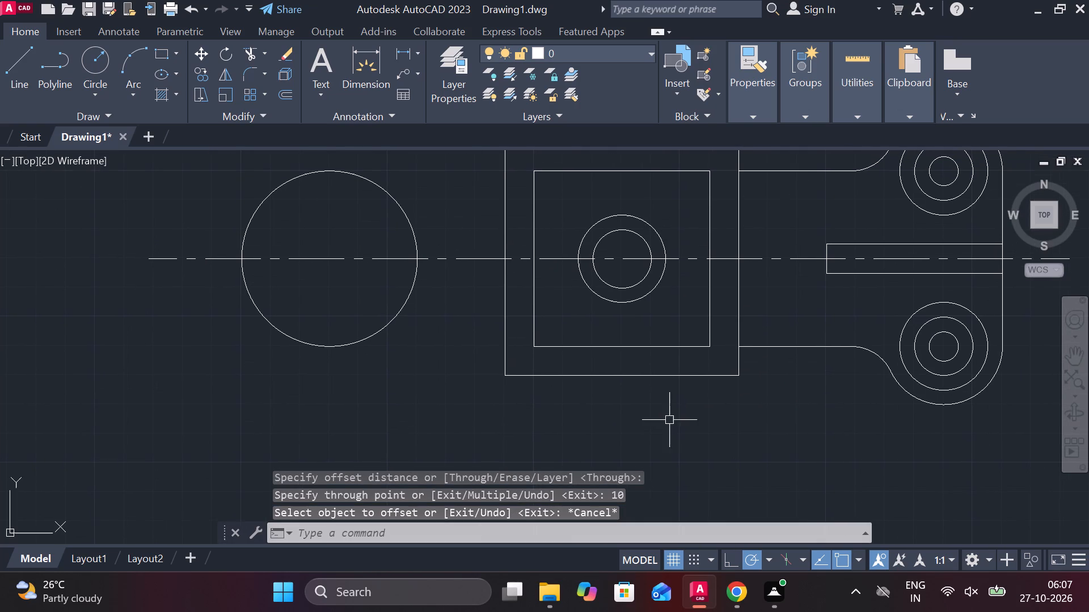
{"action": "key", "text": "f"}
{"action": "key", "text": "space"}
{"action": "type", "text": "r"}
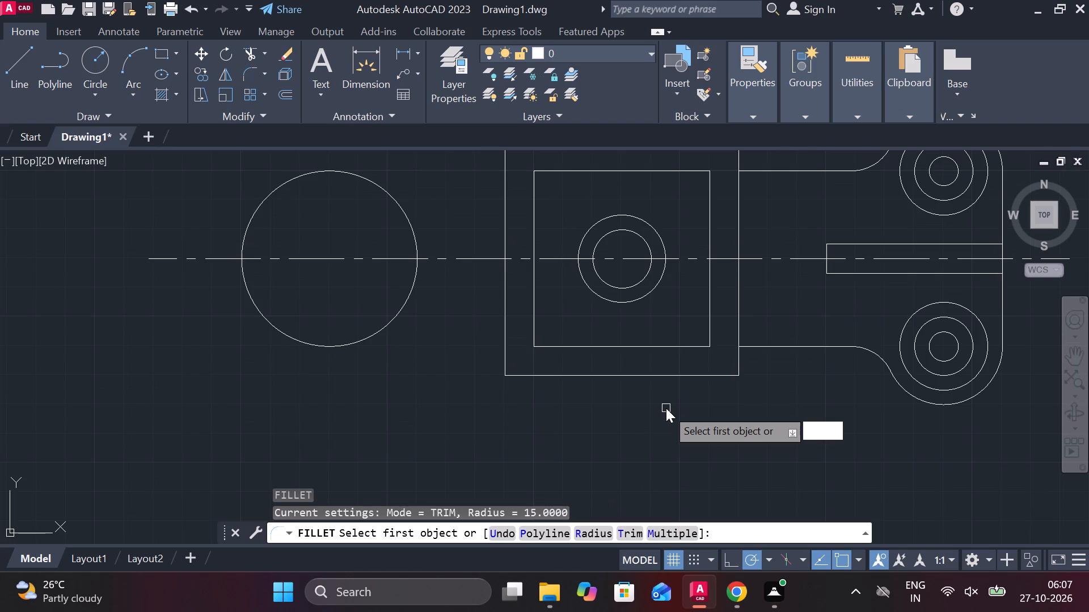
{"action": "key", "text": "space"}
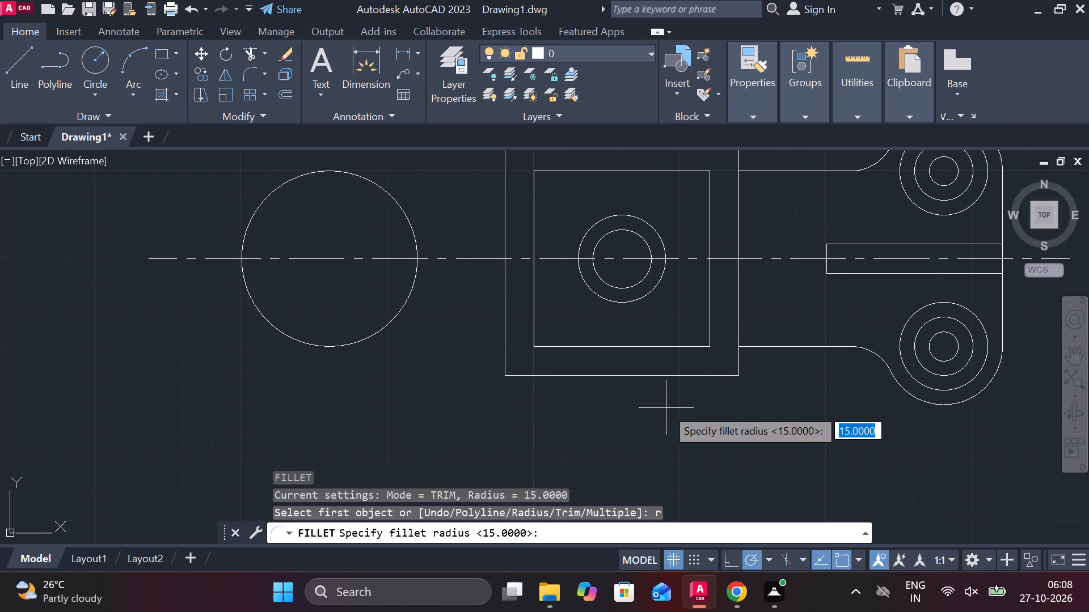
{"action": "type", "text": "10"}
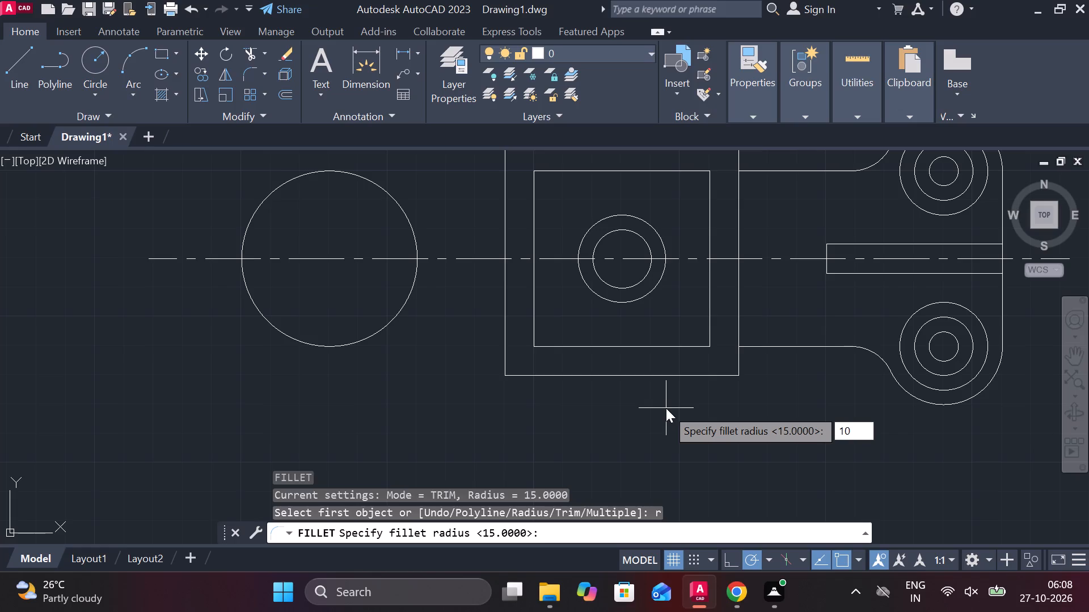
{"action": "key", "text": "Return"}
{"action": "key", "text": "p"}
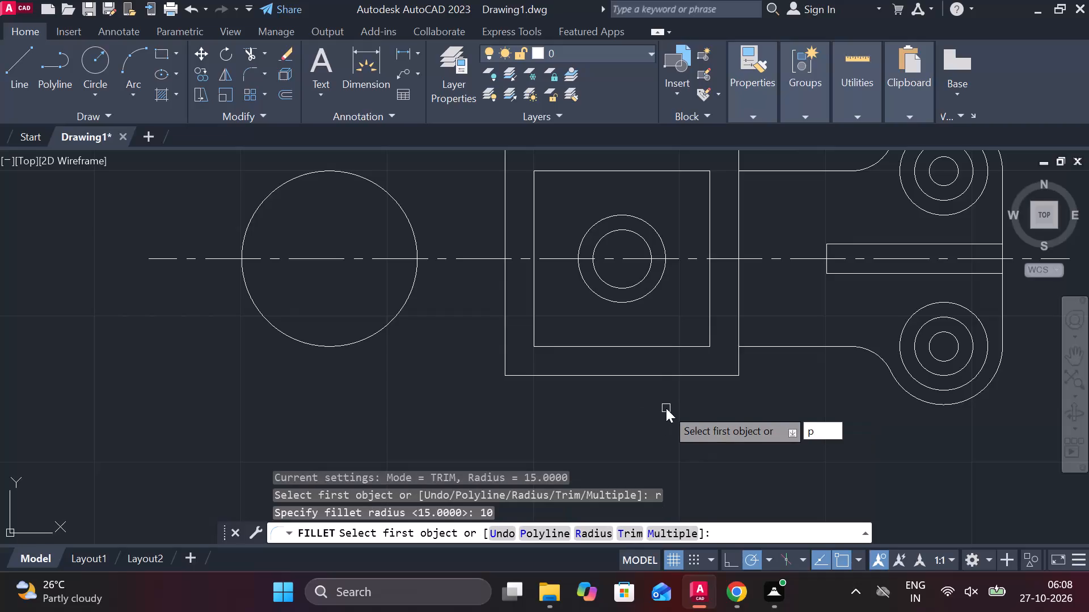
{"action": "key", "text": "Return"}
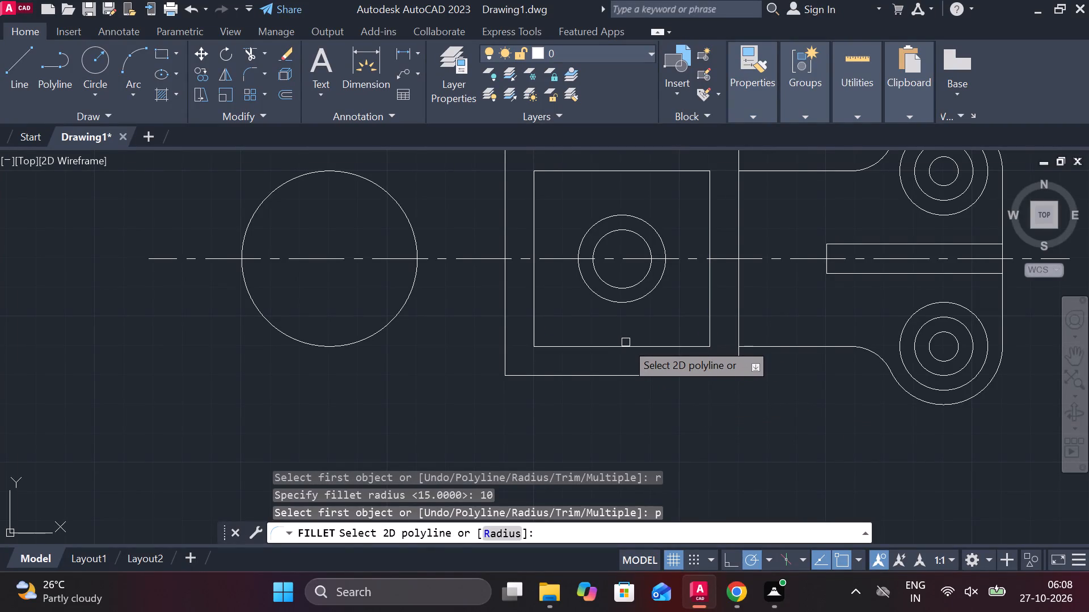
{"action": "left_click", "coordinate": [630, 347]}
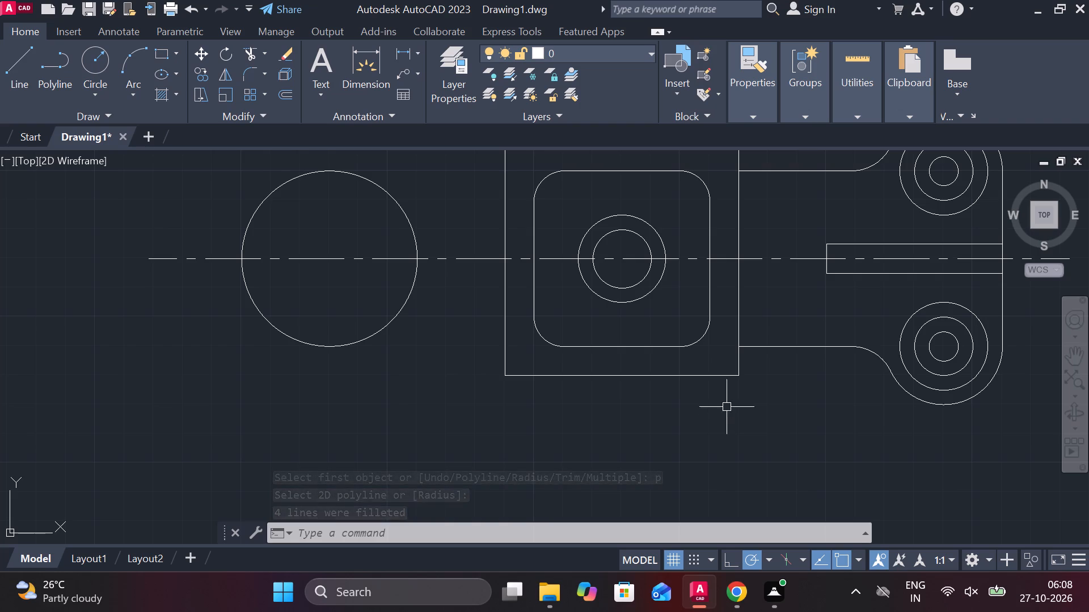
{"action": "middle_click_drag", "start_coordinate": [729, 399], "coordinate": [722, 451]}
{"action": "key", "text": "Escape"}
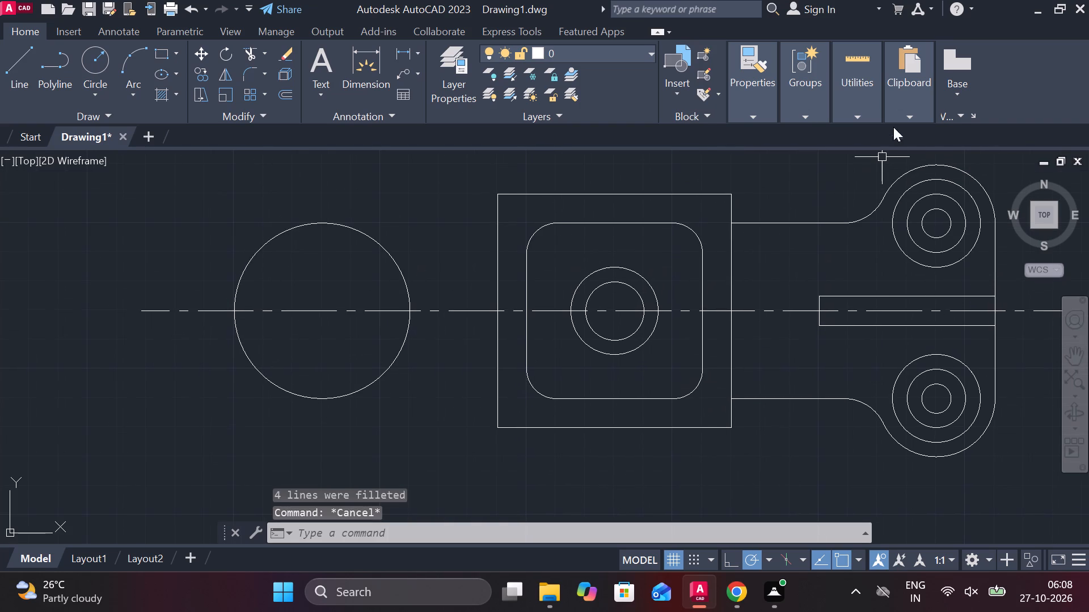
Load the DASHED linetype from acadiso.lin into the drawing.
{"action": "left_click", "coordinate": [764, 123]}
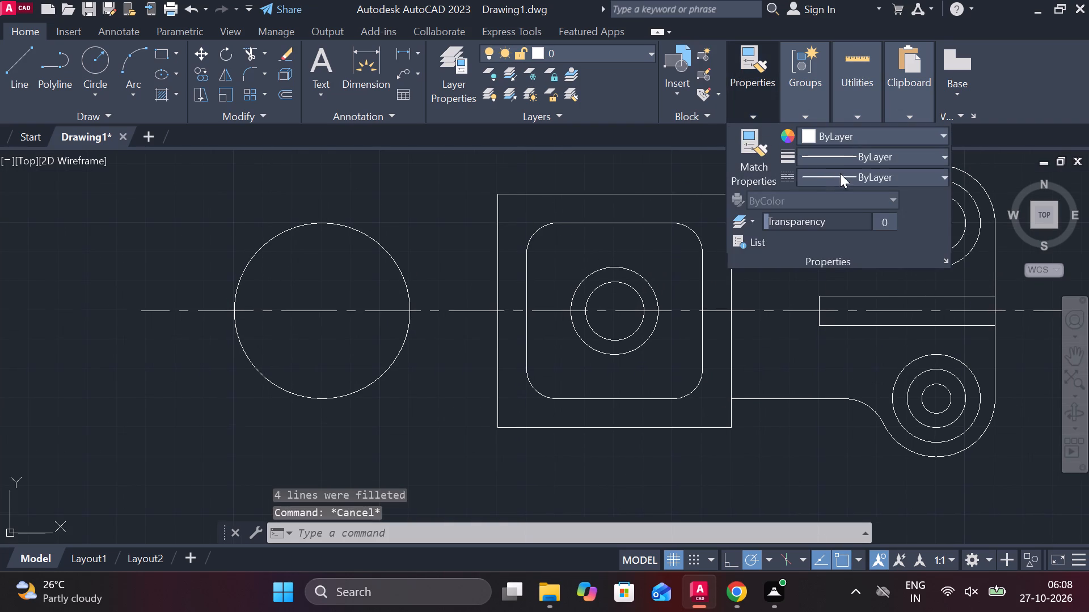
{"action": "left_click", "coordinate": [844, 175]}
{"action": "left_click", "coordinate": [804, 277]}
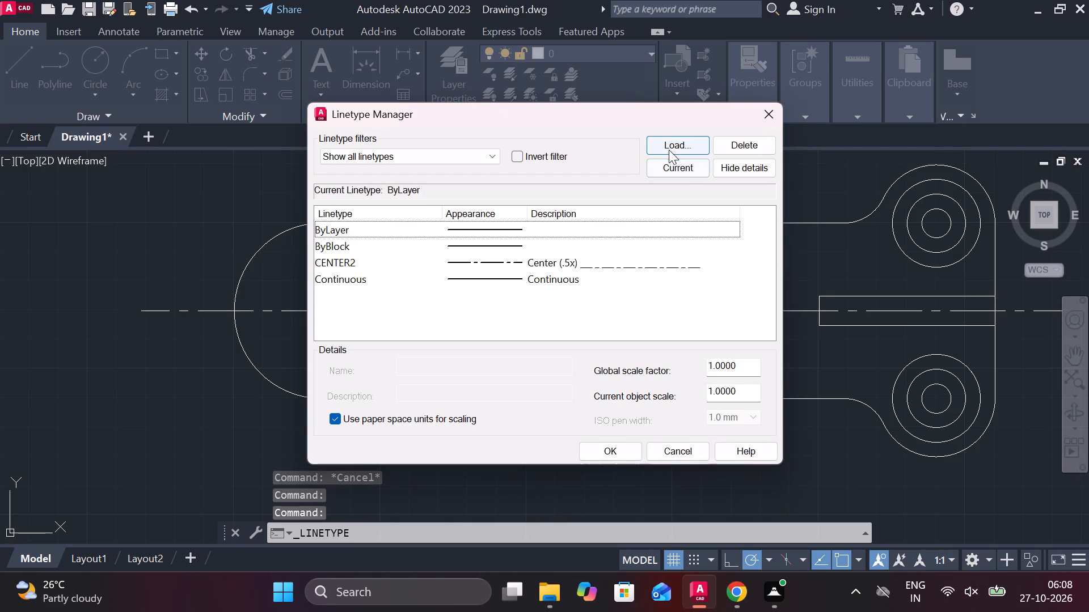
{"action": "left_click", "coordinate": [669, 150]}
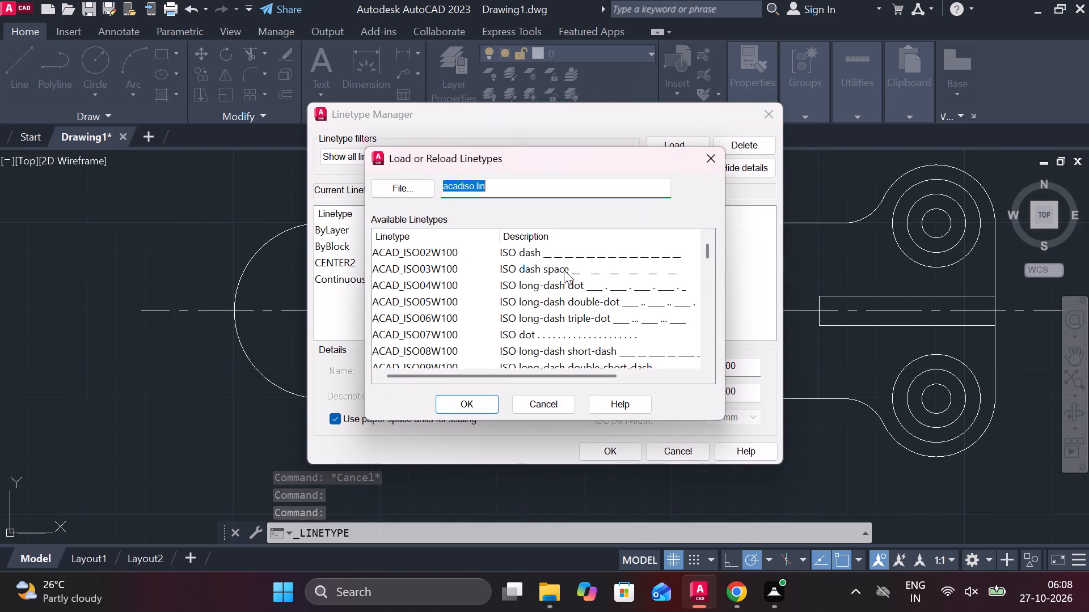
{"action": "scroll", "coordinate": [542, 289], "scroll_direction": "down", "scroll_amount": 2}
{"action": "scroll", "coordinate": [460, 311], "scroll_direction": "down", "scroll_amount": 2}
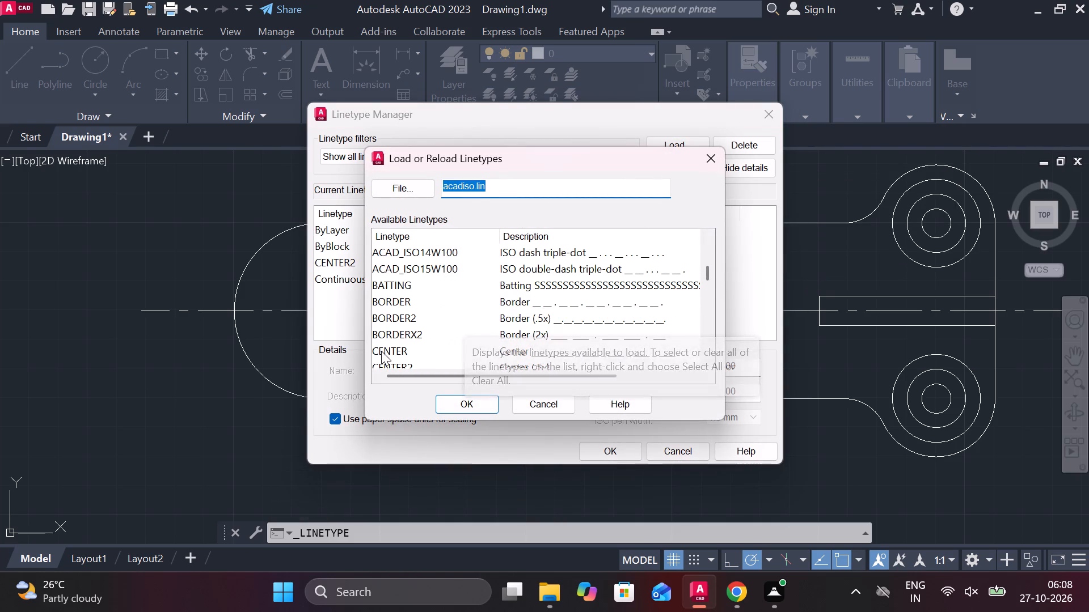
{"action": "scroll", "coordinate": [383, 346], "scroll_direction": "down", "scroll_amount": 2}
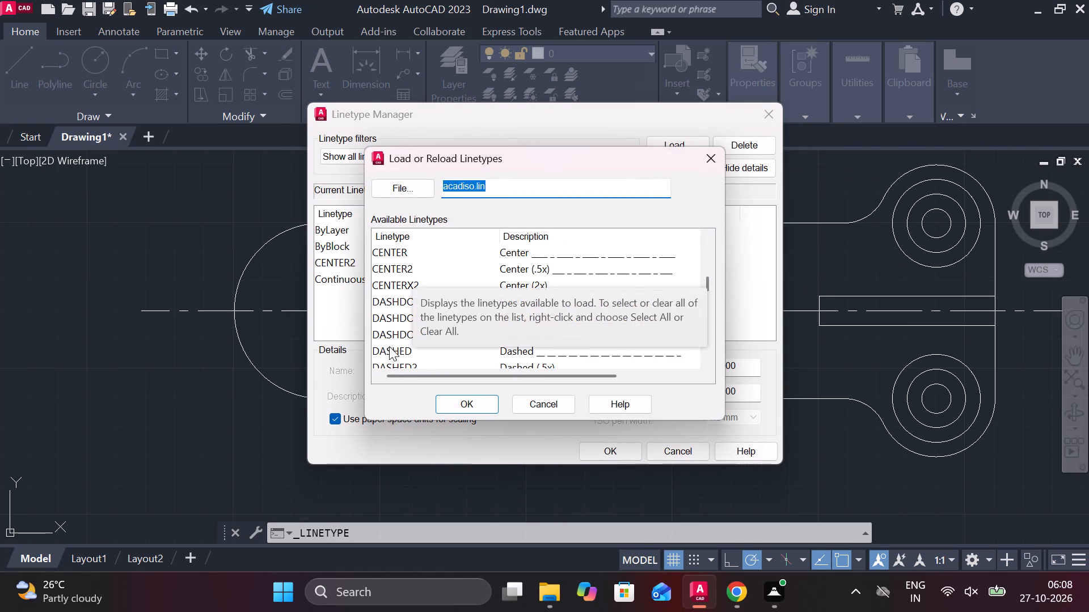
{"action": "left_click", "coordinate": [389, 346]}
{"action": "left_click", "coordinate": [452, 402]}
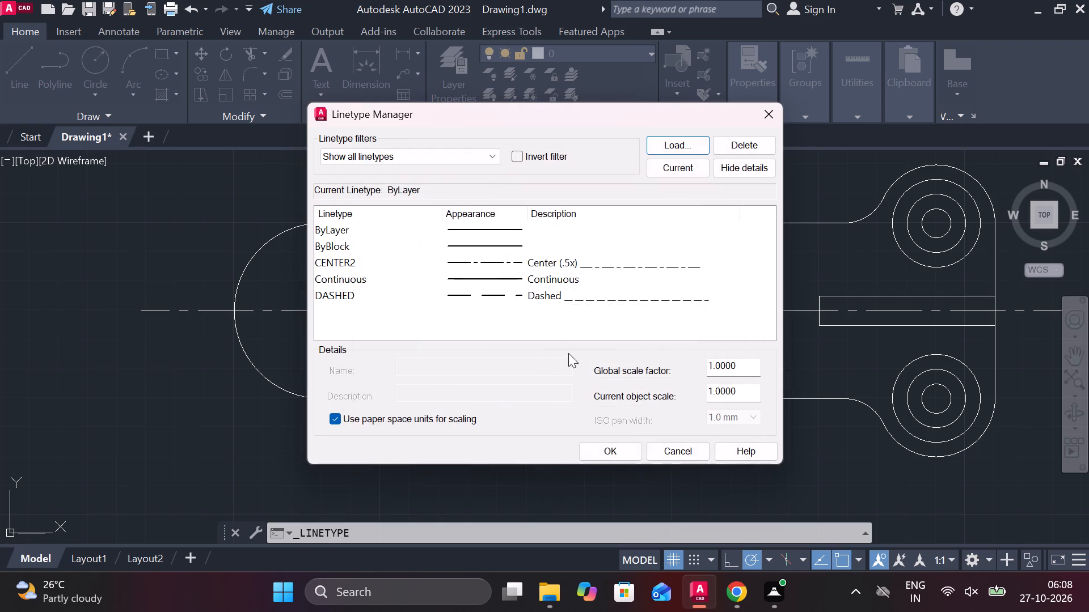
{"action": "left_click", "coordinate": [608, 450]}
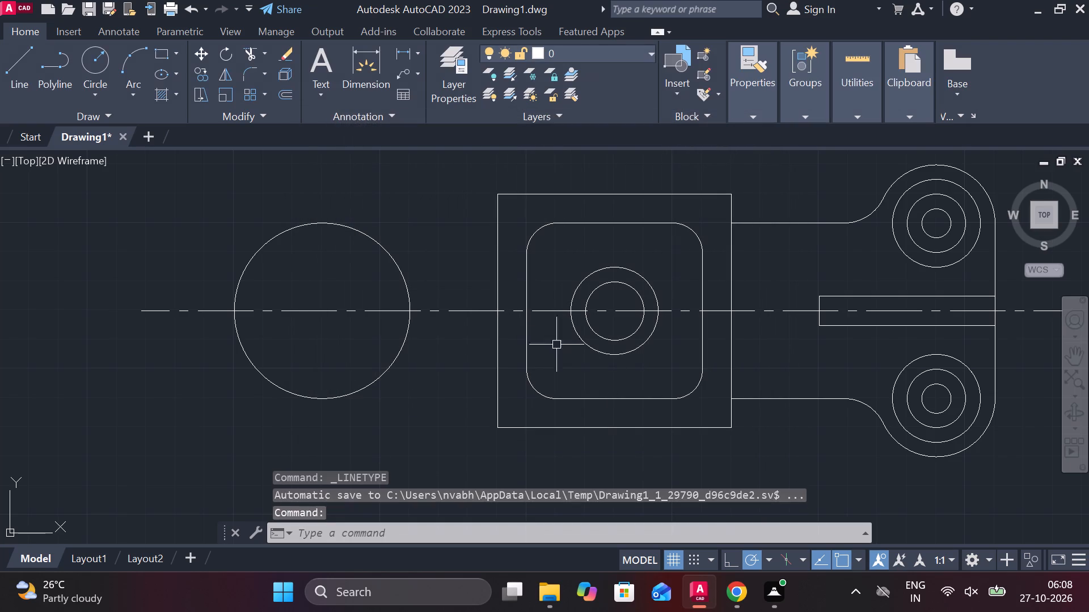
Set the linetype of the inner rounded square to DASHED.
{"action": "left_click", "coordinate": [532, 342]}
{"action": "left_click", "coordinate": [532, 342]}
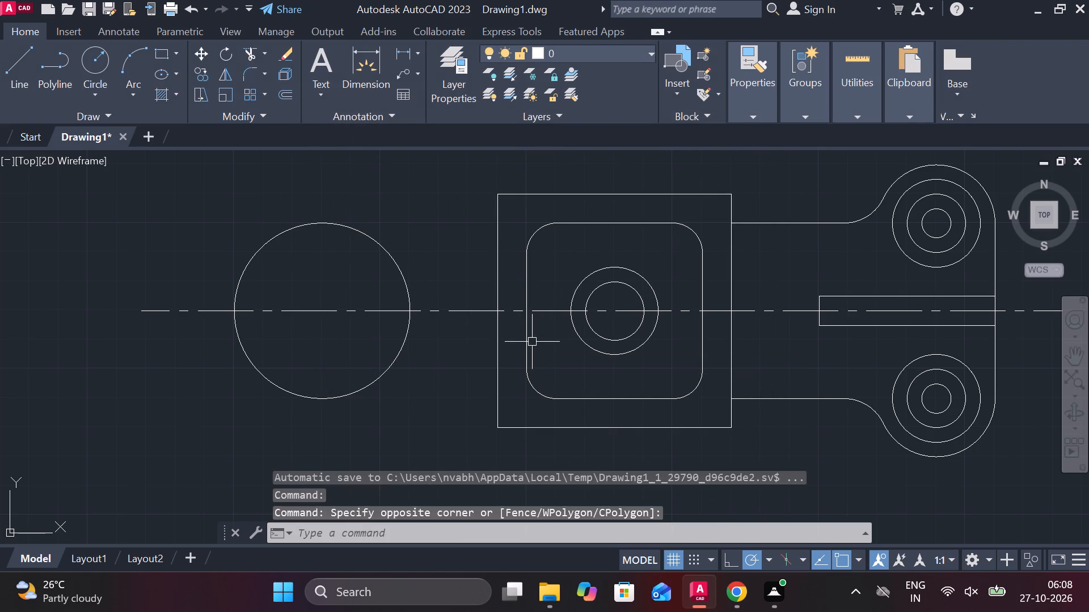
{"action": "left_click", "coordinate": [526, 336]}
{"action": "left_click", "coordinate": [751, 122]}
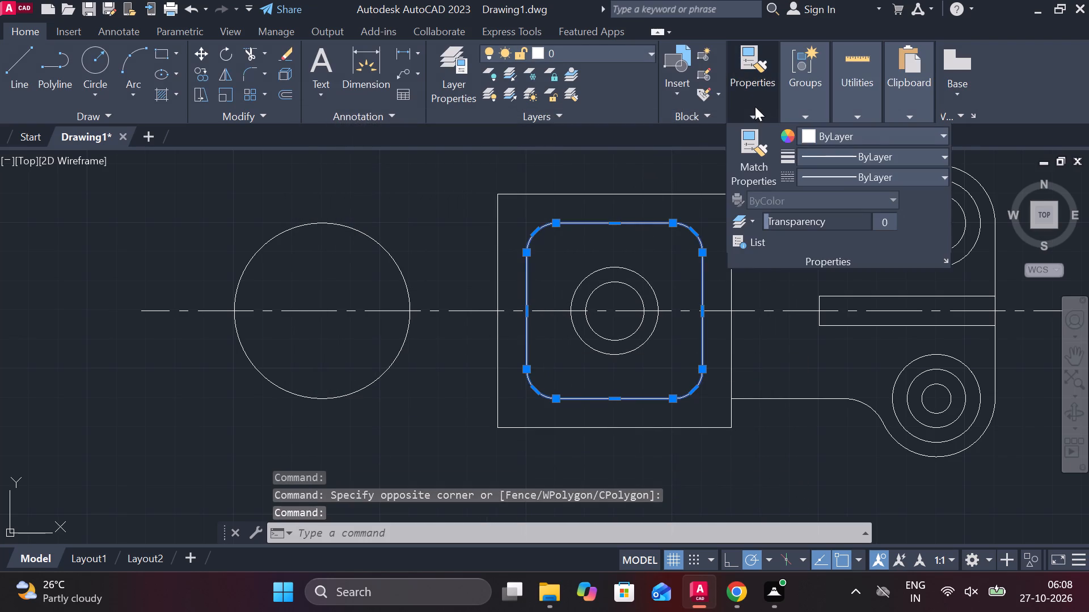
{"action": "left_click", "coordinate": [842, 169]}
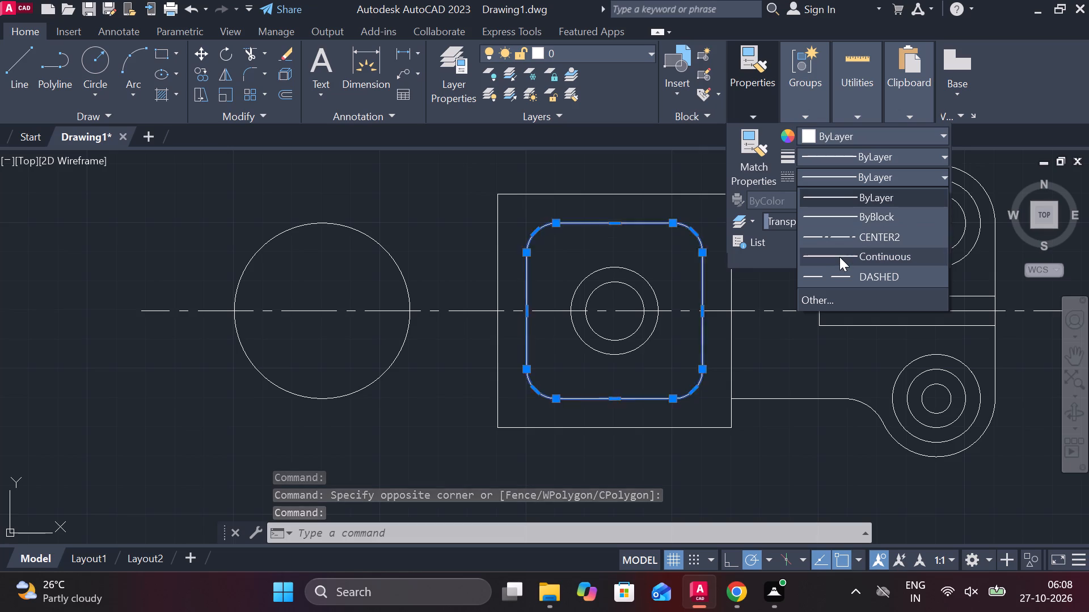
{"action": "left_click", "coordinate": [833, 282]}
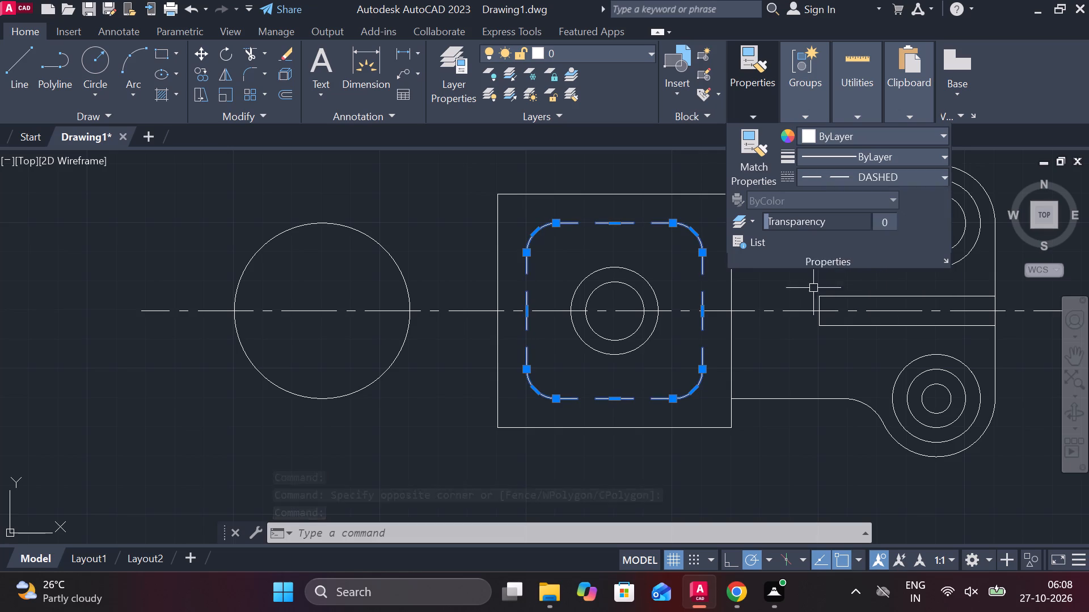
{"action": "key", "text": "Escape"}
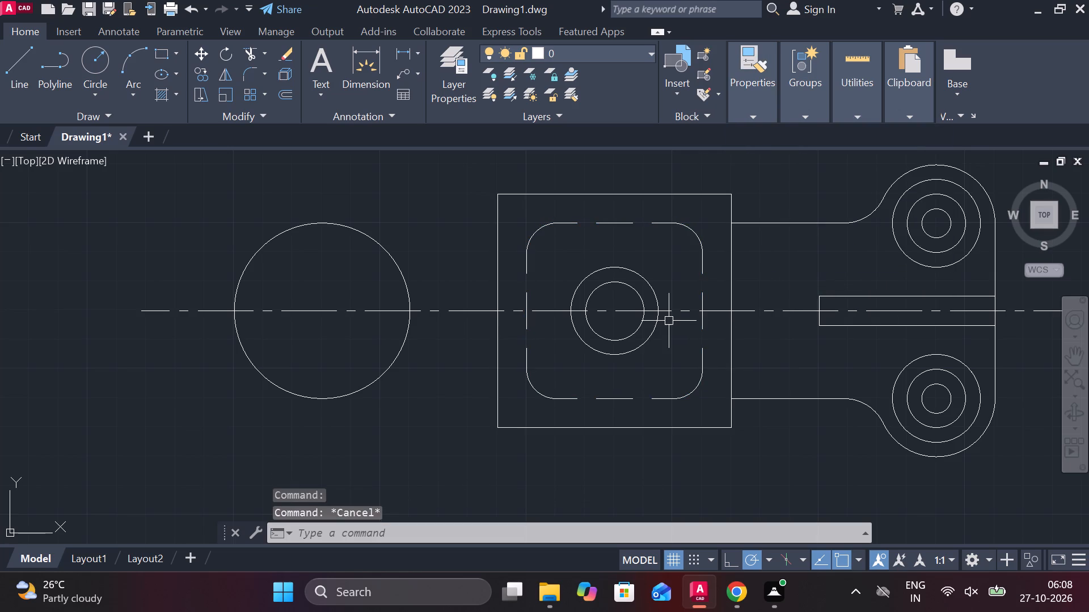
Set both the global linetype scale factor and the current object scale to .4.
{"action": "left_click", "coordinate": [757, 124]}
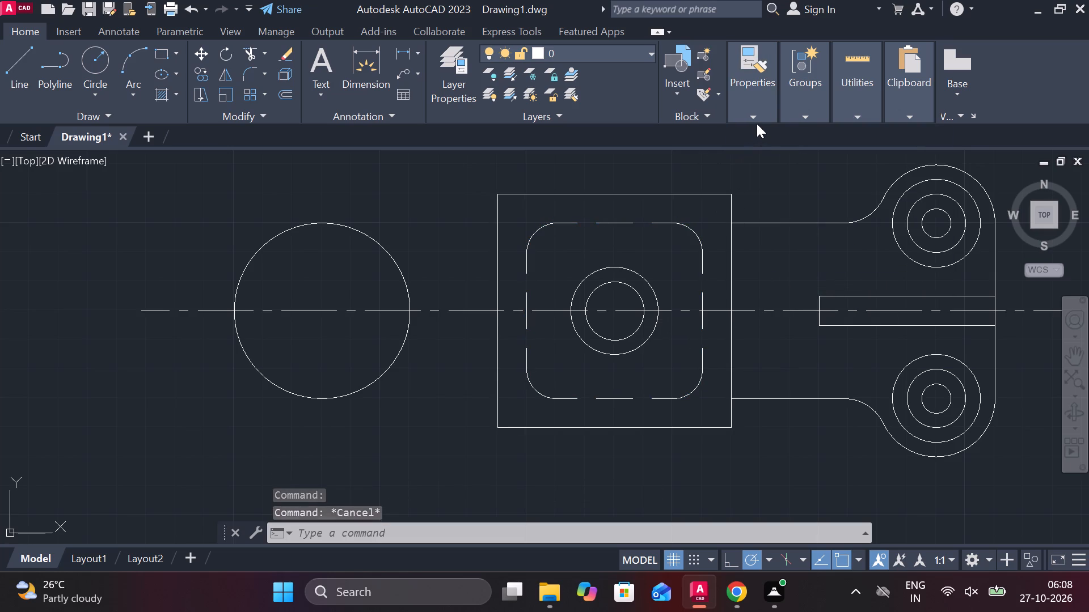
{"action": "left_click", "coordinate": [755, 115]}
{"action": "left_click", "coordinate": [834, 186]}
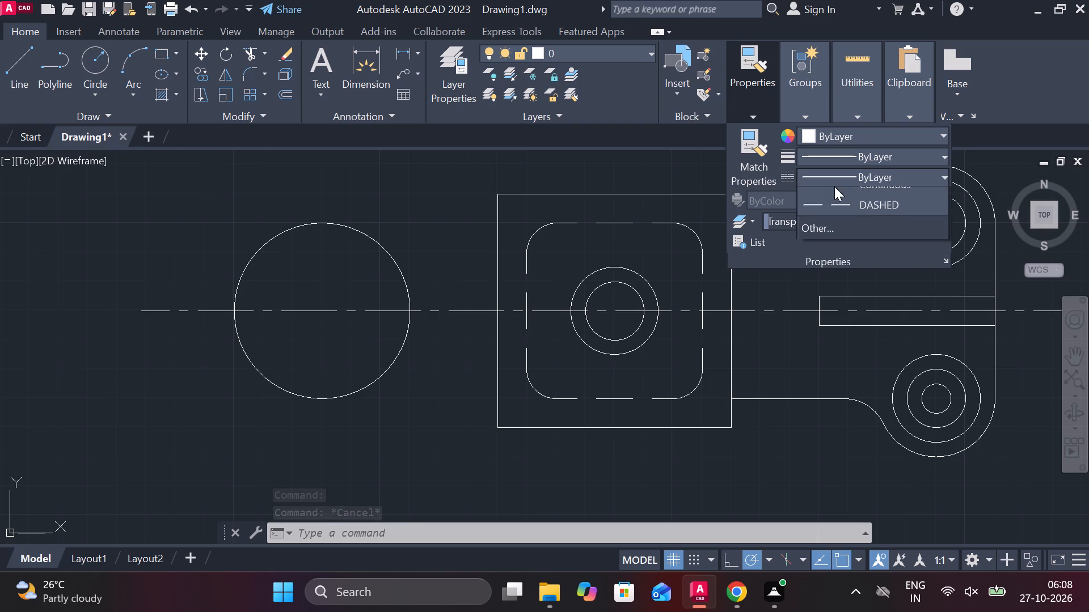
{"action": "left_click", "coordinate": [830, 289]}
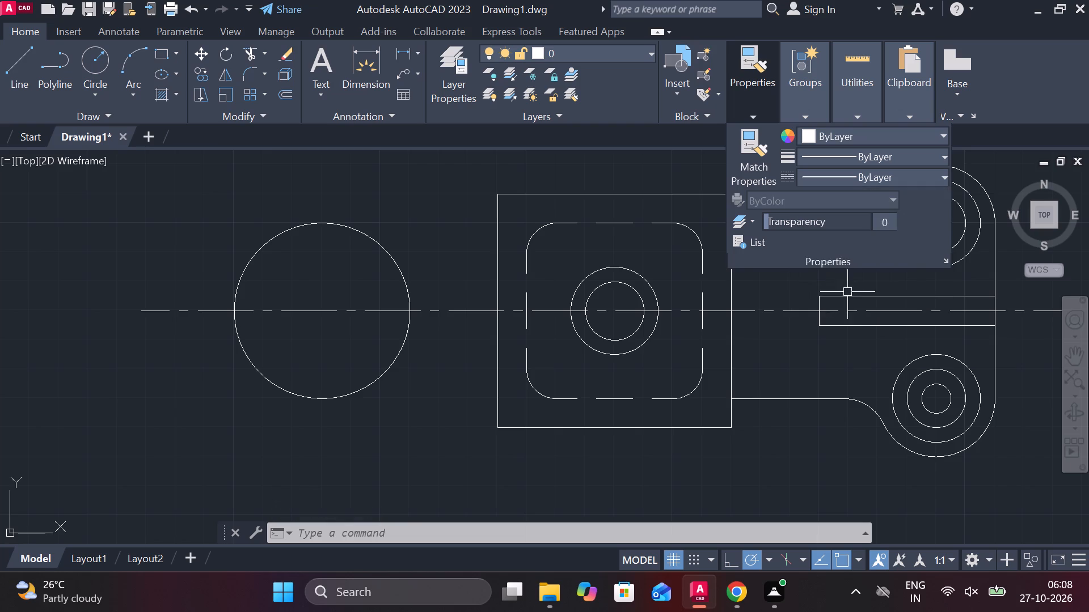
{"action": "left_click", "coordinate": [762, 114]}
{"action": "left_click", "coordinate": [870, 179]}
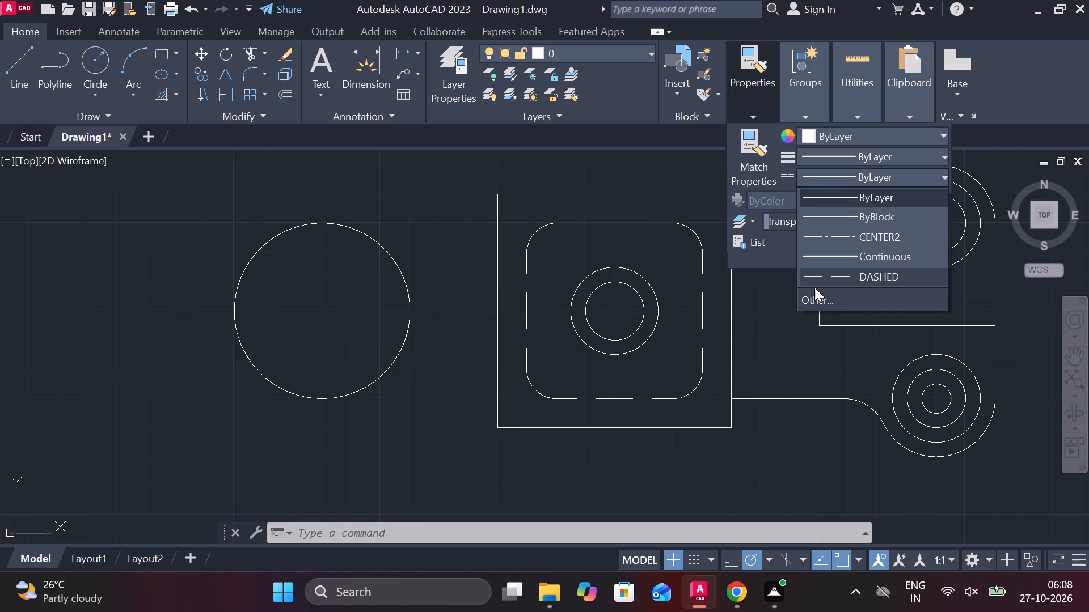
{"action": "left_click", "coordinate": [817, 291]}
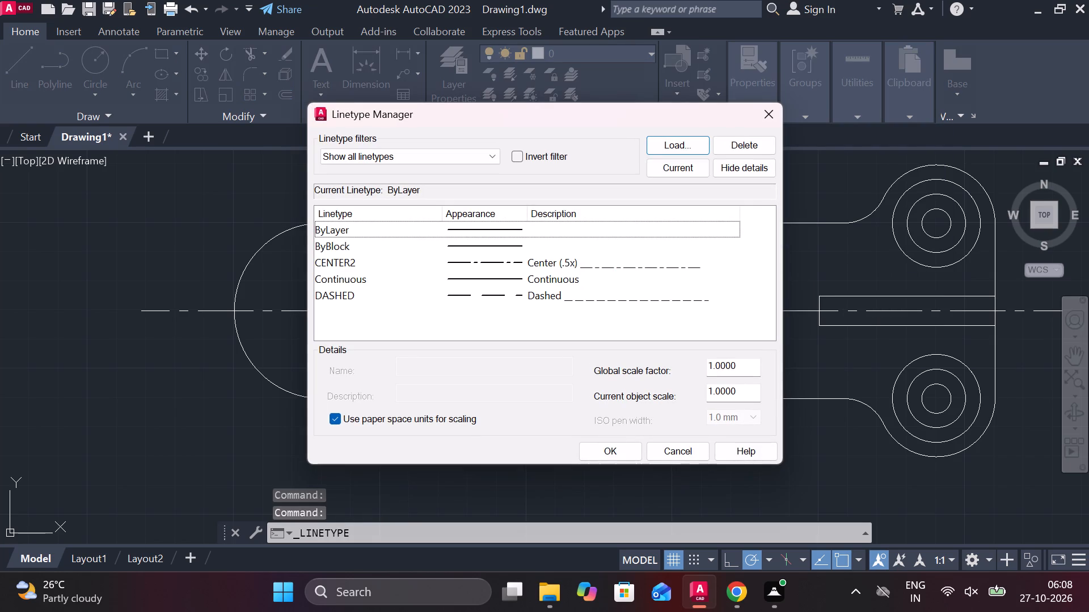
{"action": "left_click_drag", "start_coordinate": [734, 370], "coordinate": [677, 359]}
{"action": "key", "text": "period"}
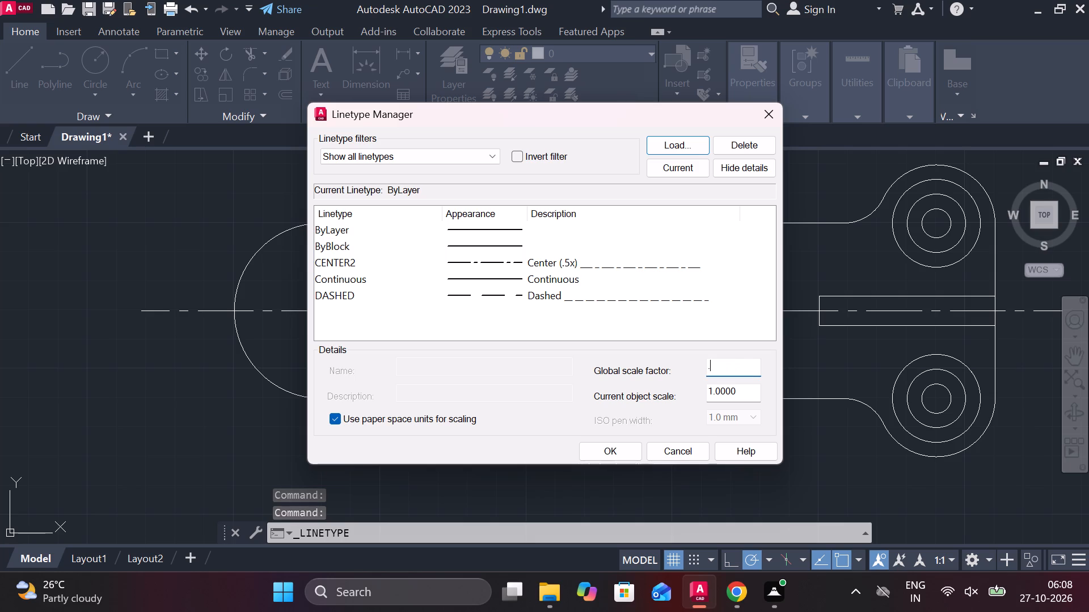
{"action": "key", "text": "4"}
{"action": "left_click_drag", "start_coordinate": [754, 395], "coordinate": [681, 394]}
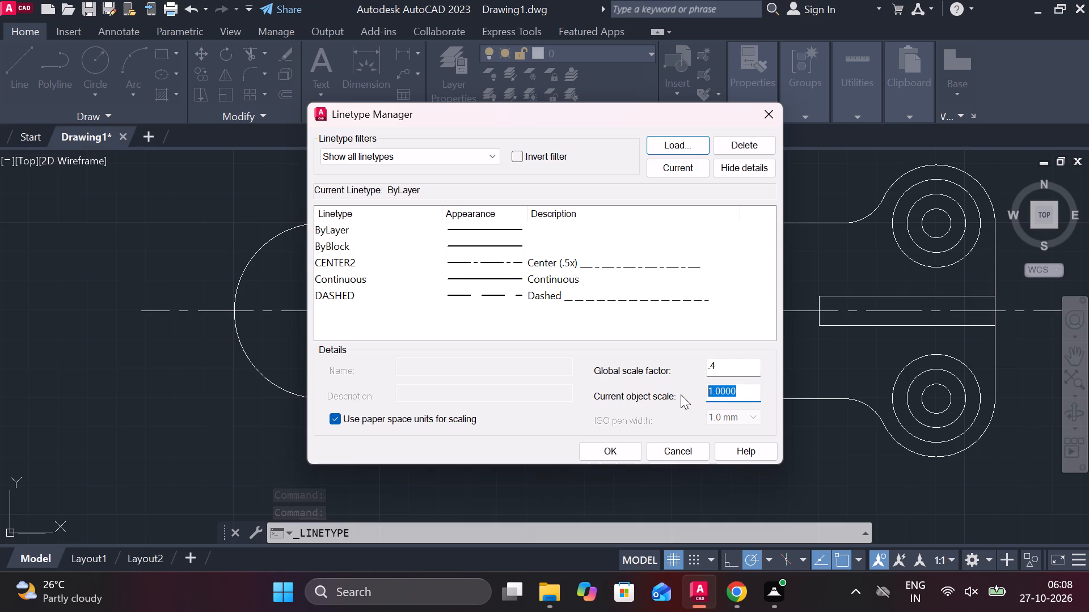
{"action": "type", "text": ".4"}
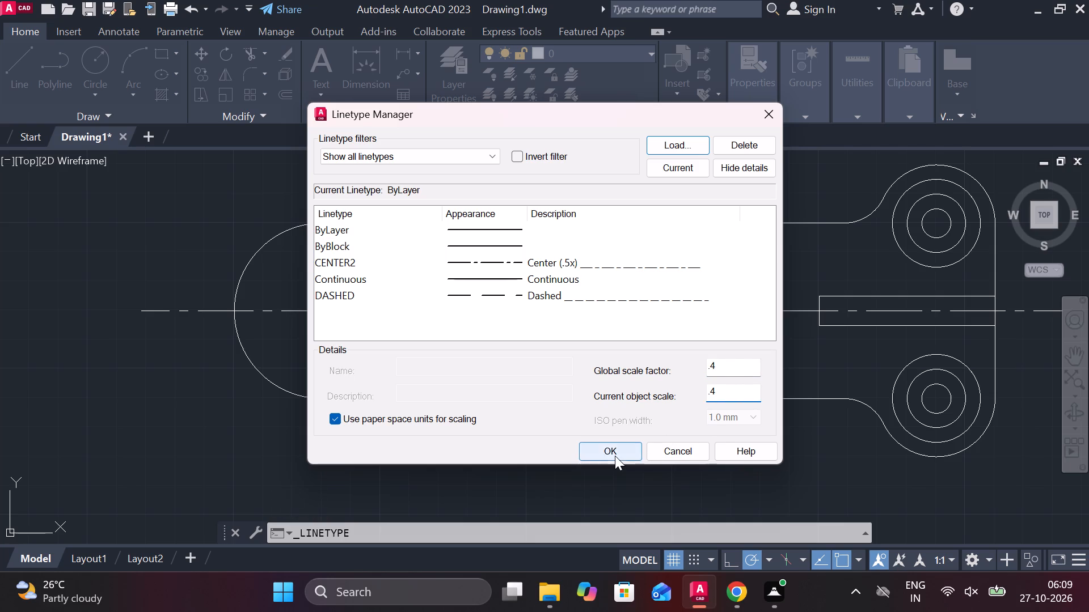
{"action": "left_click", "coordinate": [615, 456]}
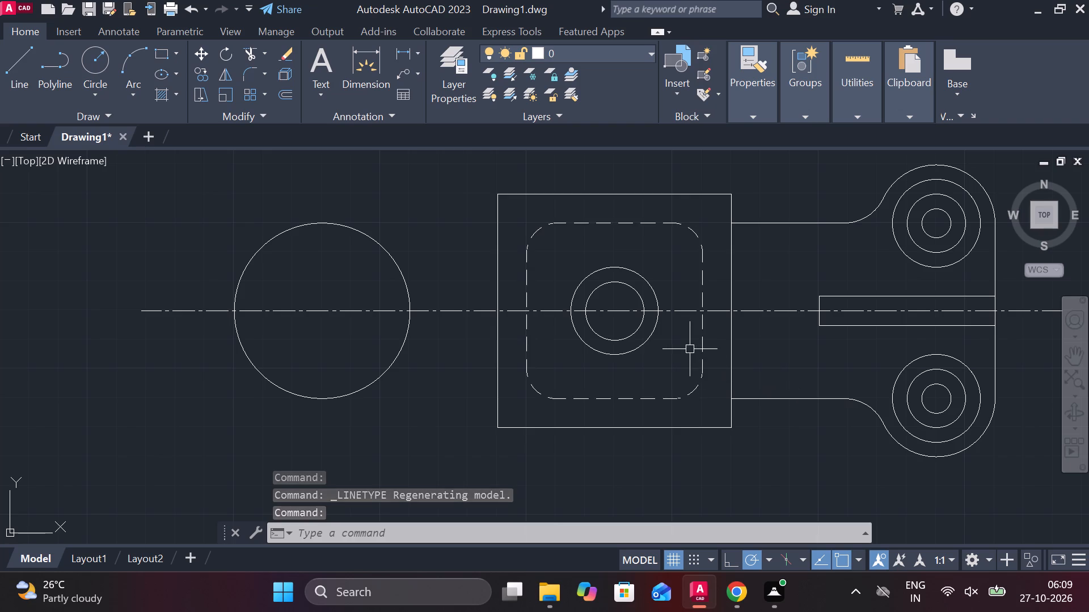
Draw a closed rectangle 30 wide by 20 high with lines in the empty space above the 80 by 80 square.
{"action": "middle_click_drag", "start_coordinate": [690, 348], "coordinate": [690, 413]}
{"action": "middle_click_drag", "start_coordinate": [692, 329], "coordinate": [698, 377]}
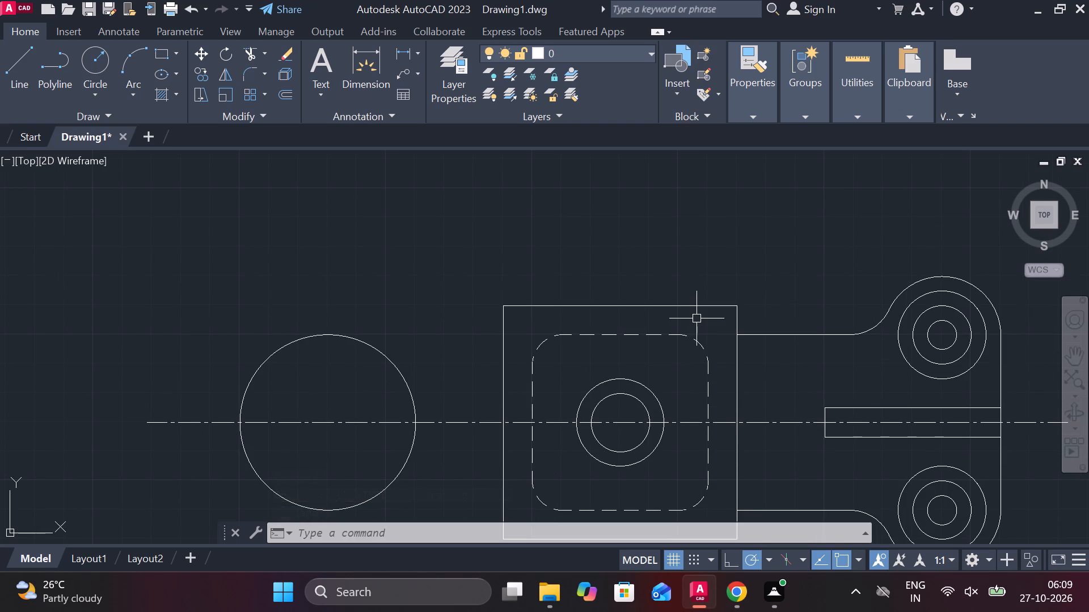
{"action": "middle_click_drag", "start_coordinate": [697, 318], "coordinate": [690, 377]}
{"action": "key", "text": "l"}
{"action": "key", "text": "Return"}
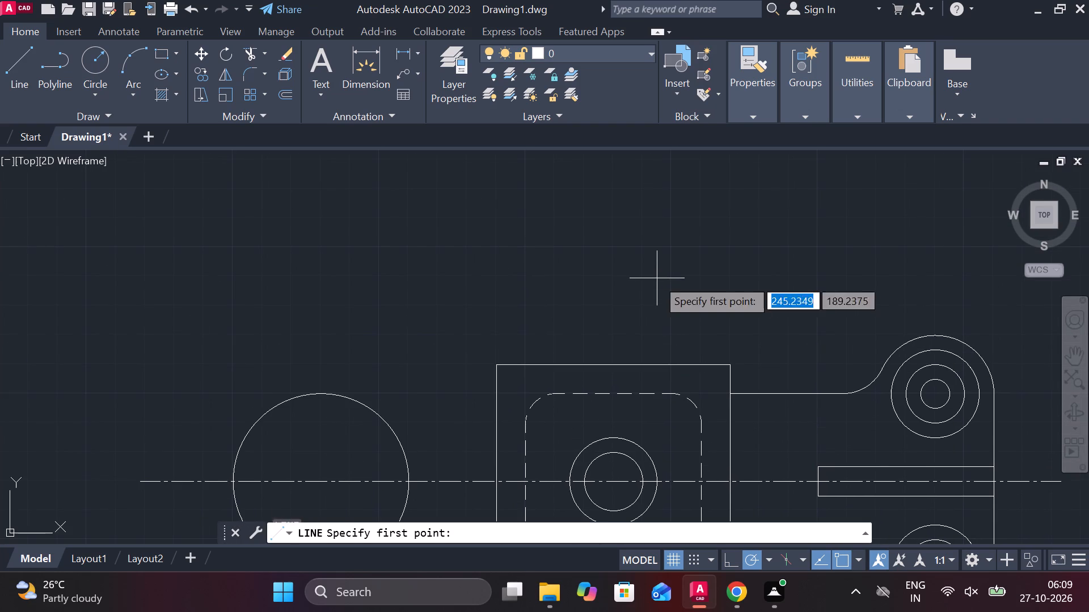
{"action": "left_click", "coordinate": [562, 240]}
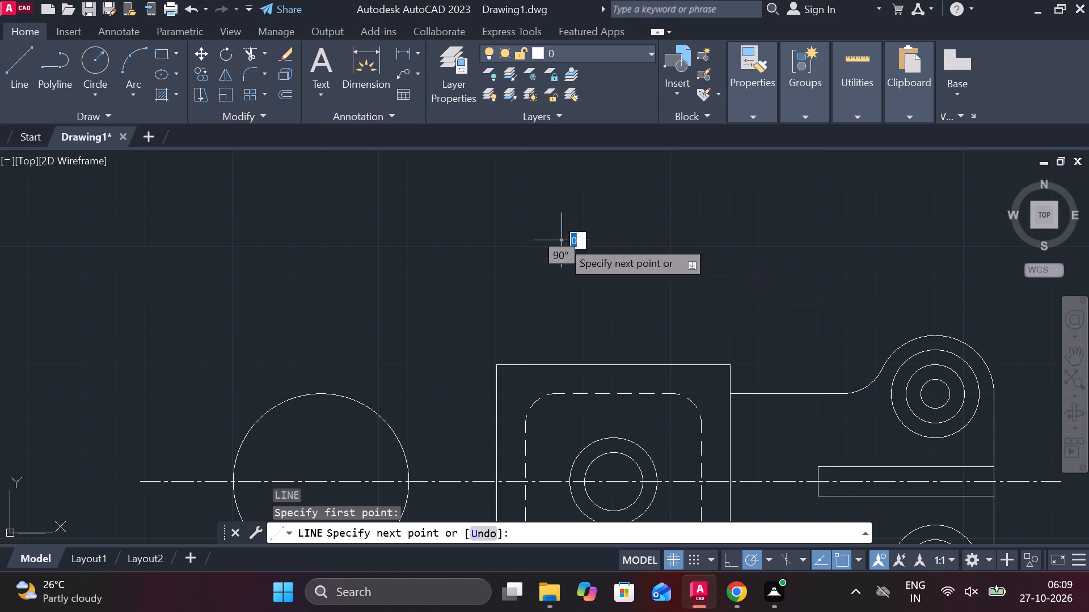
{"action": "type", "text": "30"}
{"action": "key", "text": "Return"}
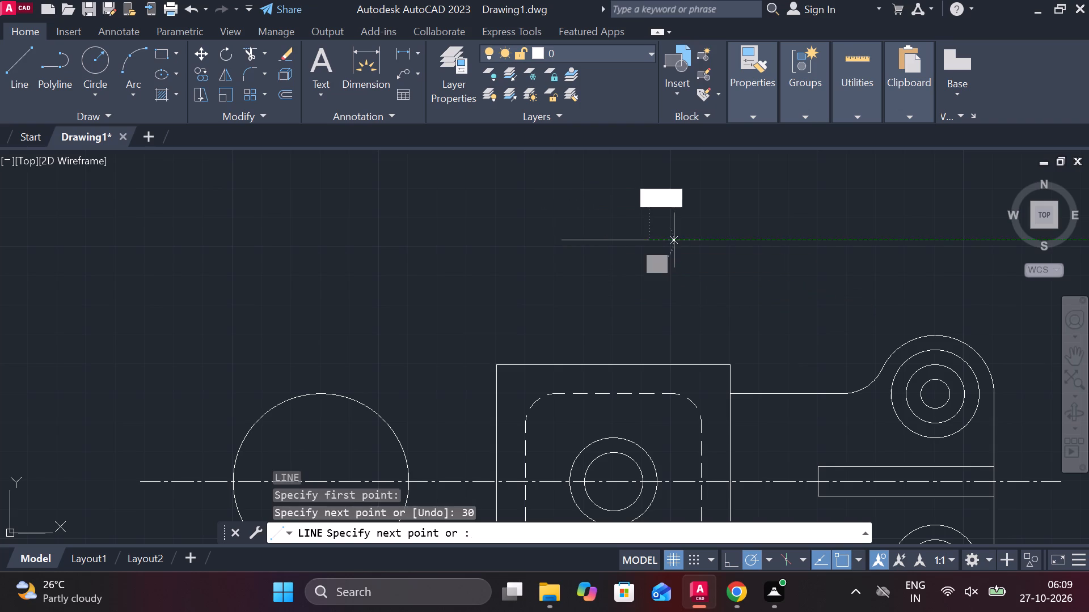
{"action": "key", "text": "3"}
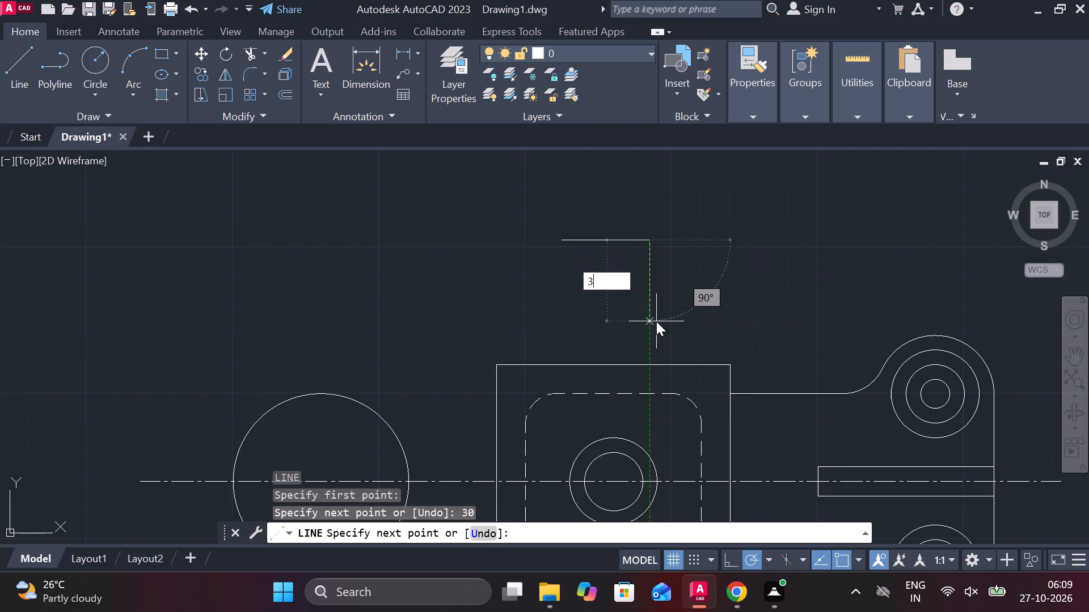
{"action": "key", "text": "BackSpace"}
{"action": "key", "text": "3"}
{"action": "key", "text": "BackSpace"}
{"action": "type", "text": "20"}
{"action": "key", "text": "Return"}
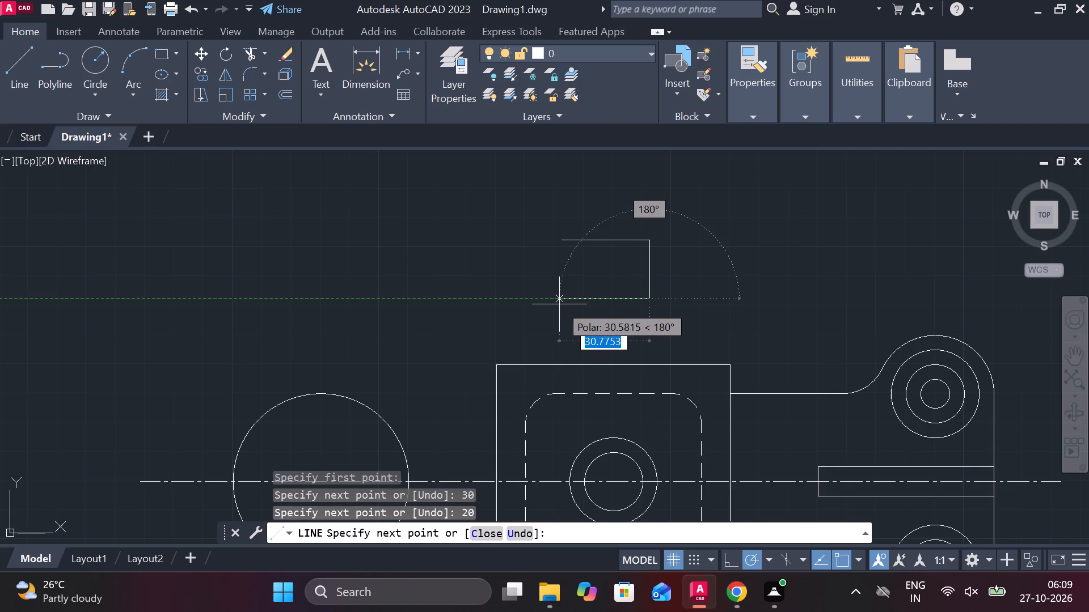
{"action": "key", "text": "3"}
{"action": "key", "text": "0"}
{"action": "key", "text": "Return"}
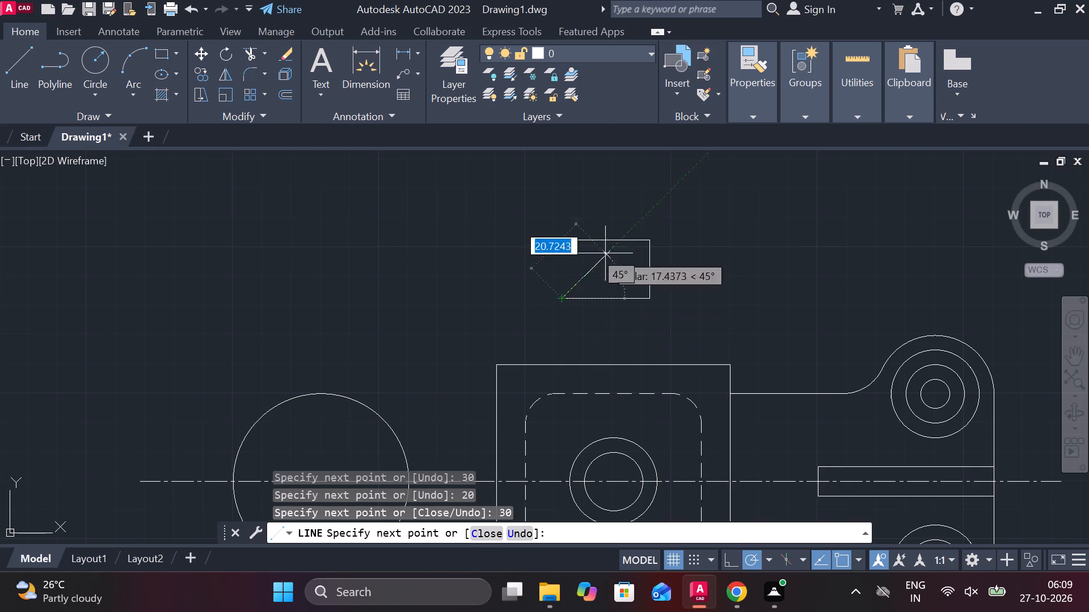
{"action": "left_click", "coordinate": [557, 237]}
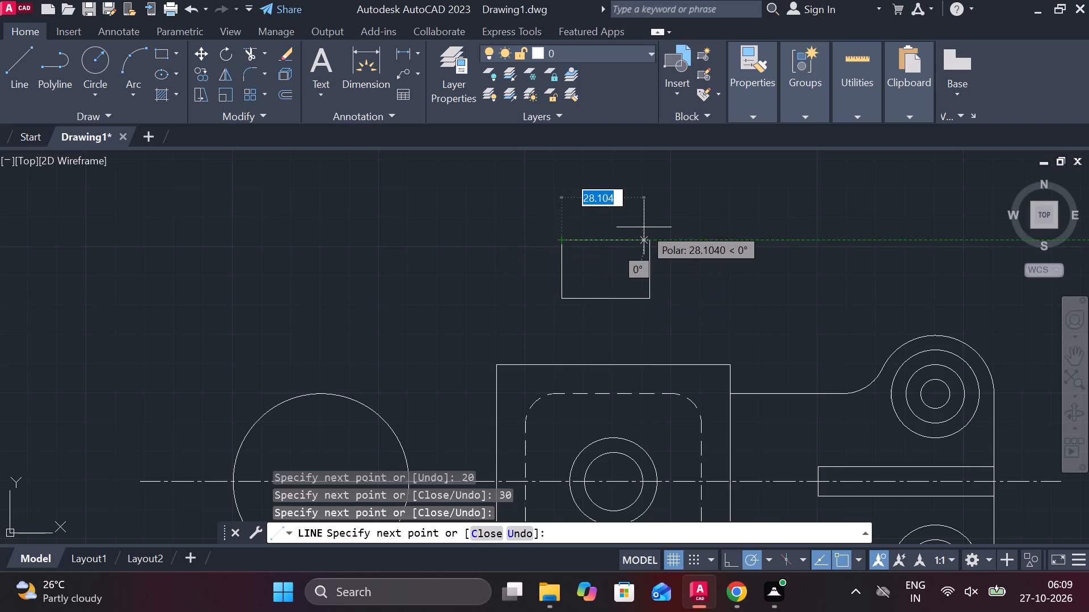
{"action": "key", "text": "Escape"}
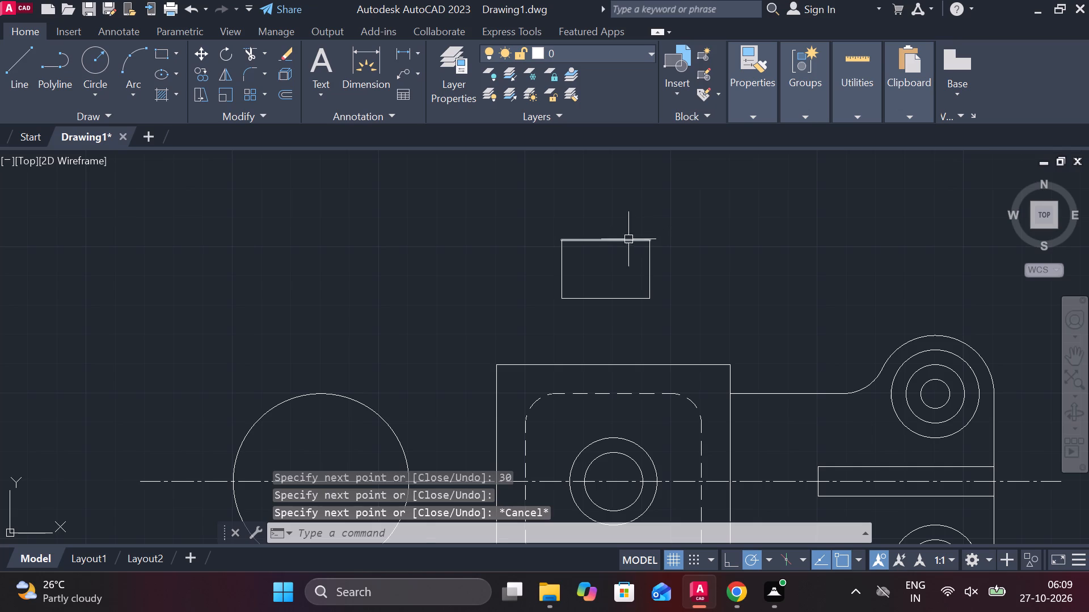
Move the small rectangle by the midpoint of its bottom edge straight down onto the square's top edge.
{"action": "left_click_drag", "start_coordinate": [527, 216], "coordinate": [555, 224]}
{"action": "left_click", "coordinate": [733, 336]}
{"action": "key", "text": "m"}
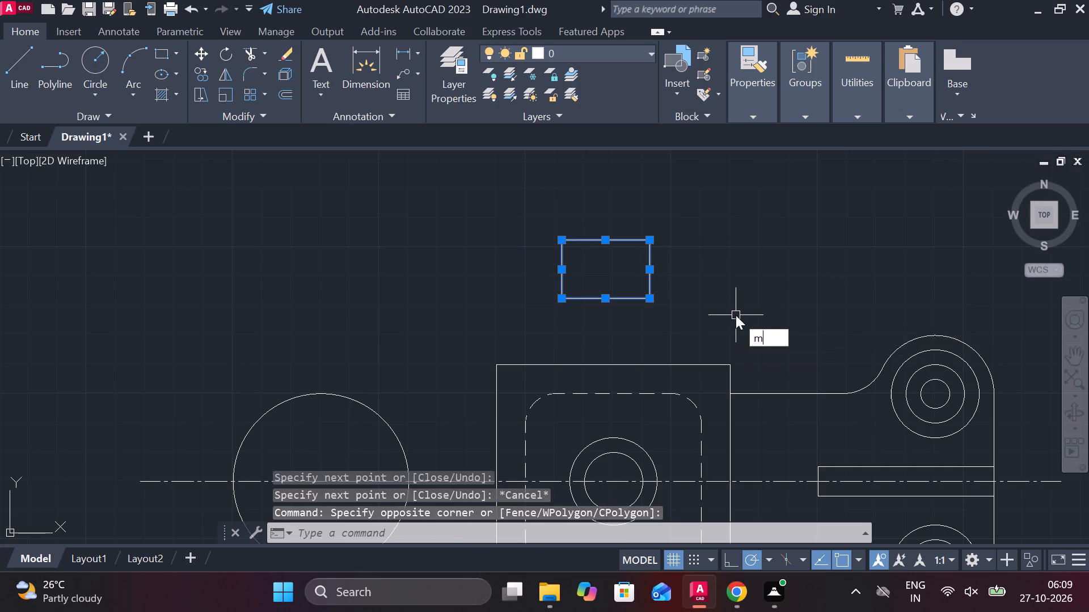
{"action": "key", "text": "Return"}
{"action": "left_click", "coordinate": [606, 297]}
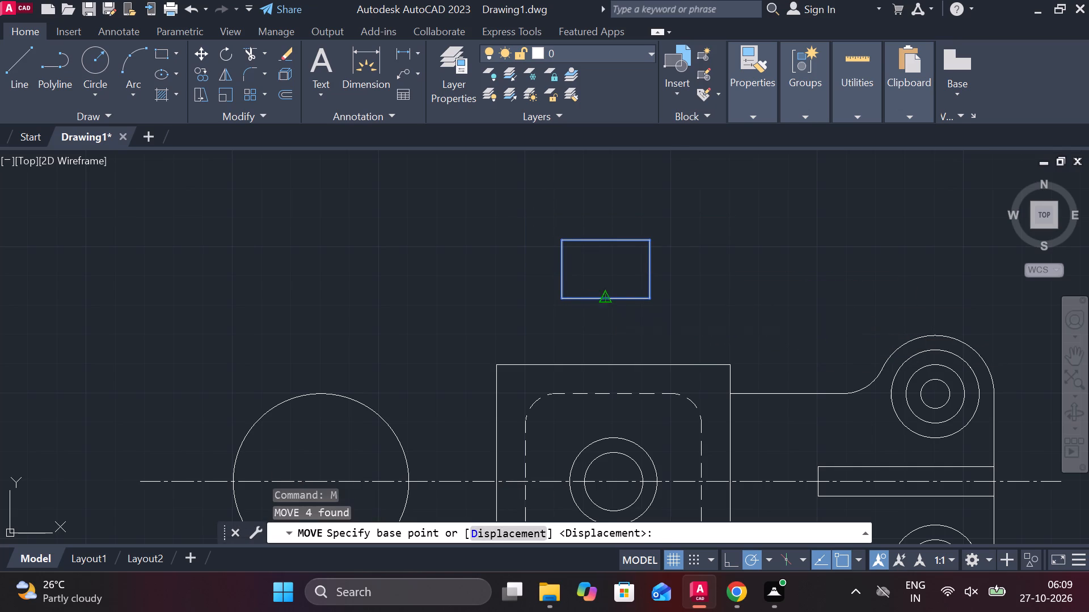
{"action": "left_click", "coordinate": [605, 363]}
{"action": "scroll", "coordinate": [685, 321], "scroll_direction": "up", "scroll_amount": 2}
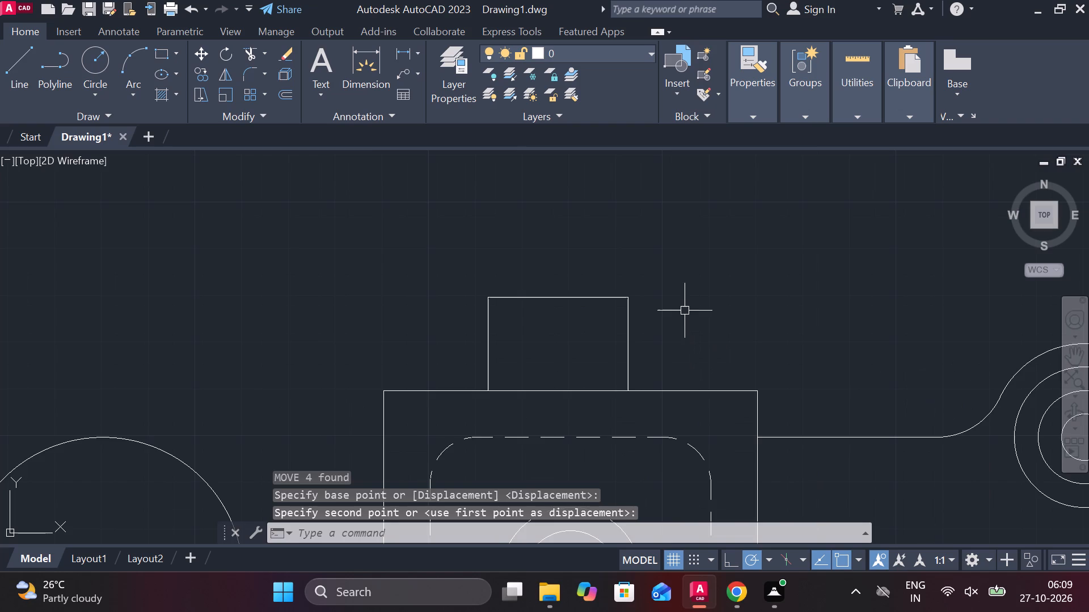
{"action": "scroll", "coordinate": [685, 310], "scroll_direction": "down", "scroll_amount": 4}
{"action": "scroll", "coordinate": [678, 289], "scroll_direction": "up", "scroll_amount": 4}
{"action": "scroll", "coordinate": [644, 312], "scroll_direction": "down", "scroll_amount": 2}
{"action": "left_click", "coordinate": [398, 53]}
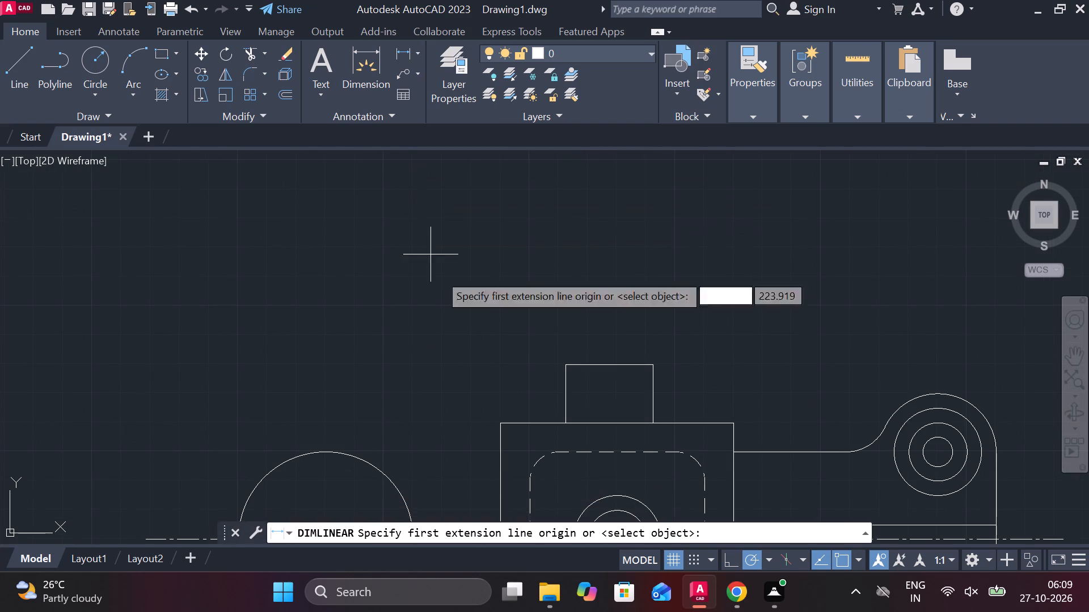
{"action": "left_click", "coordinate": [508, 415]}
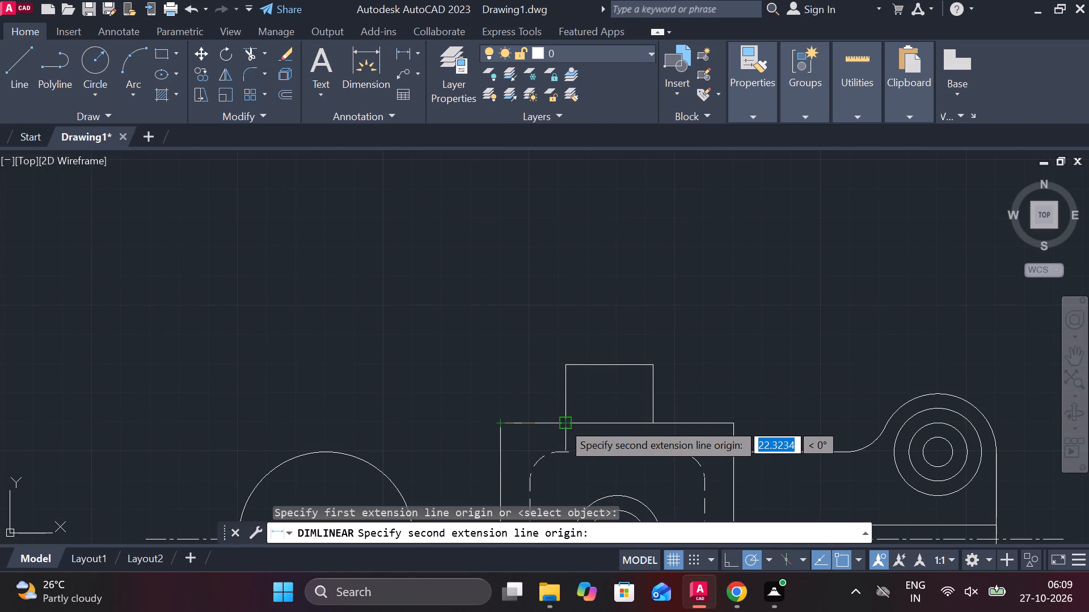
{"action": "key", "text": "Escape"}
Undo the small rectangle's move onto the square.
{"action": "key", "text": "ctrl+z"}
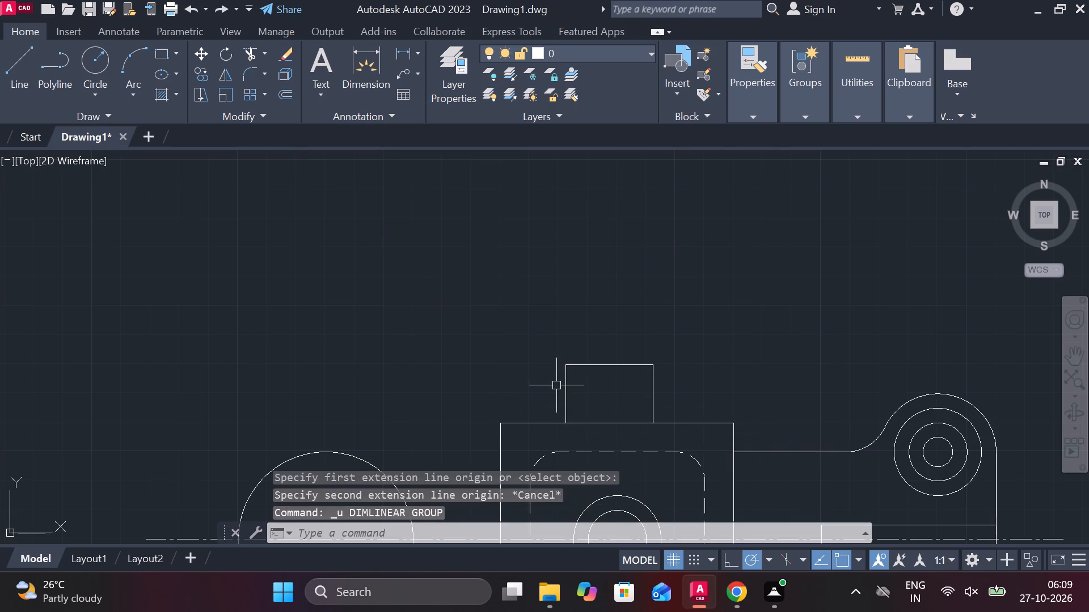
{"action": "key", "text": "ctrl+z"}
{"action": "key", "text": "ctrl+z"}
Move the small rectangle by the midpoint of its bottom edge to the midpoint of the square's top edge.
{"action": "left_click", "coordinate": [527, 231]}
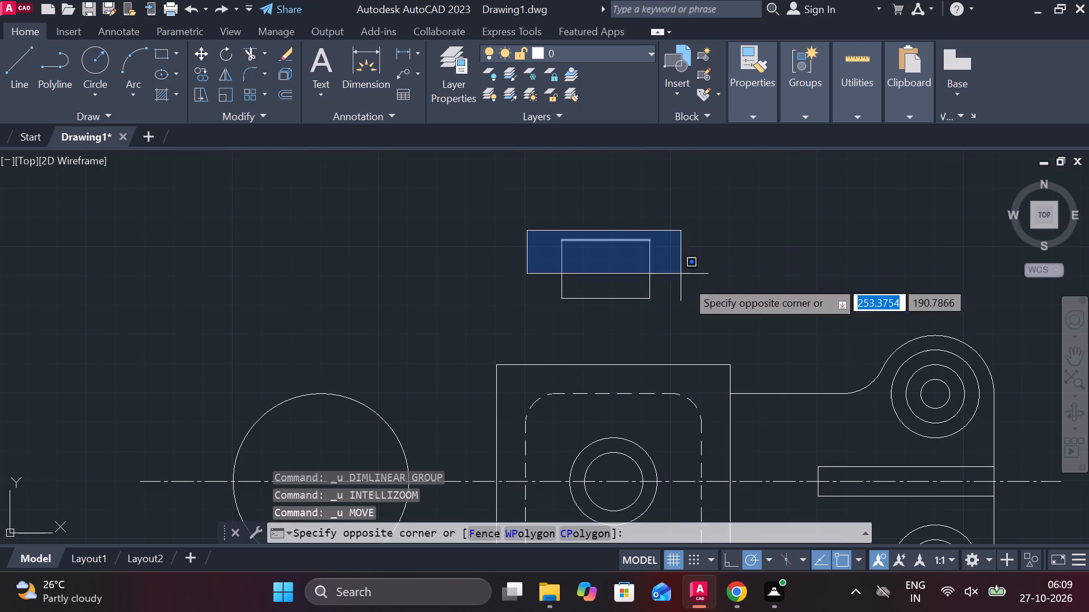
{"action": "left_click", "coordinate": [700, 314]}
{"action": "key", "text": "m"}
{"action": "key", "text": "Return"}
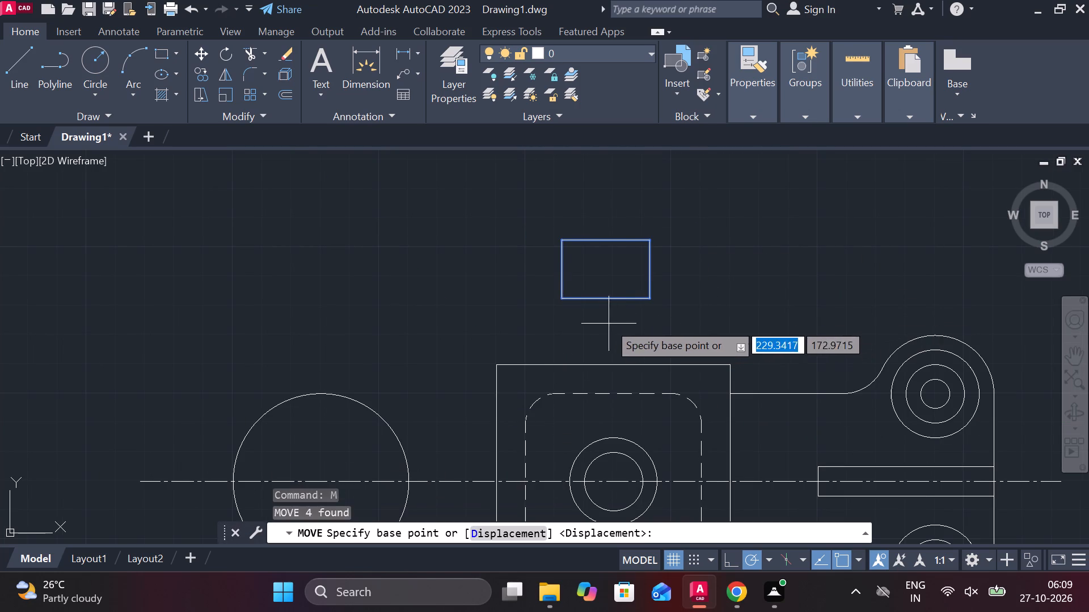
{"action": "left_click", "coordinate": [609, 299]}
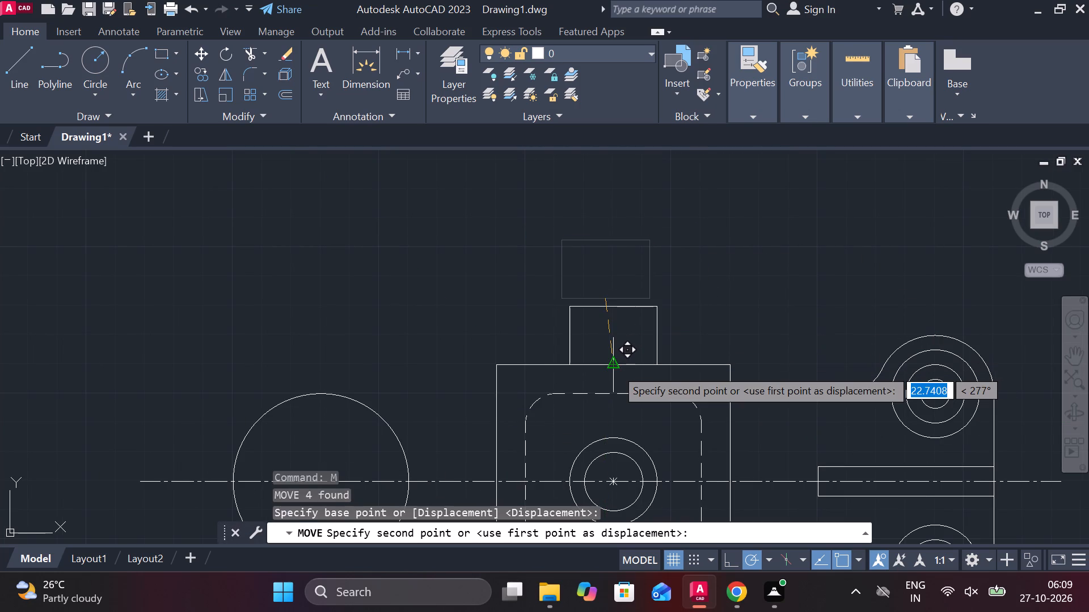
{"action": "left_click", "coordinate": [615, 368]}
Draw a line tangent to the top of the large circle, ending at the square's upper-left corner.
{"action": "scroll", "coordinate": [686, 335], "scroll_direction": "down", "scroll_amount": 2}
{"action": "scroll", "coordinate": [694, 421], "scroll_direction": "up", "scroll_amount": 1}
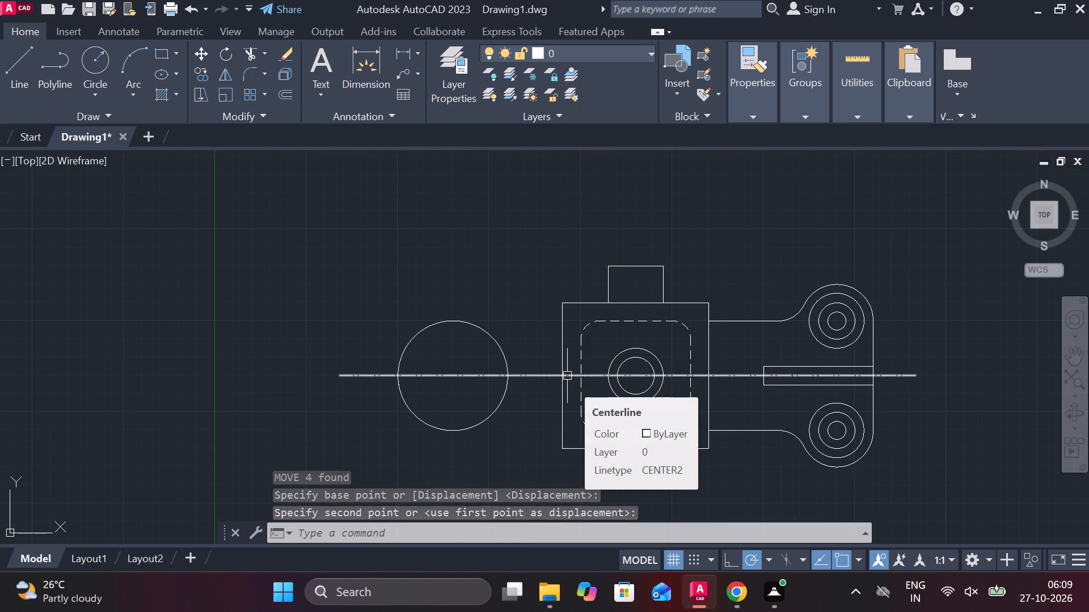
{"action": "middle_click_drag", "start_coordinate": [510, 324], "coordinate": [588, 351]}
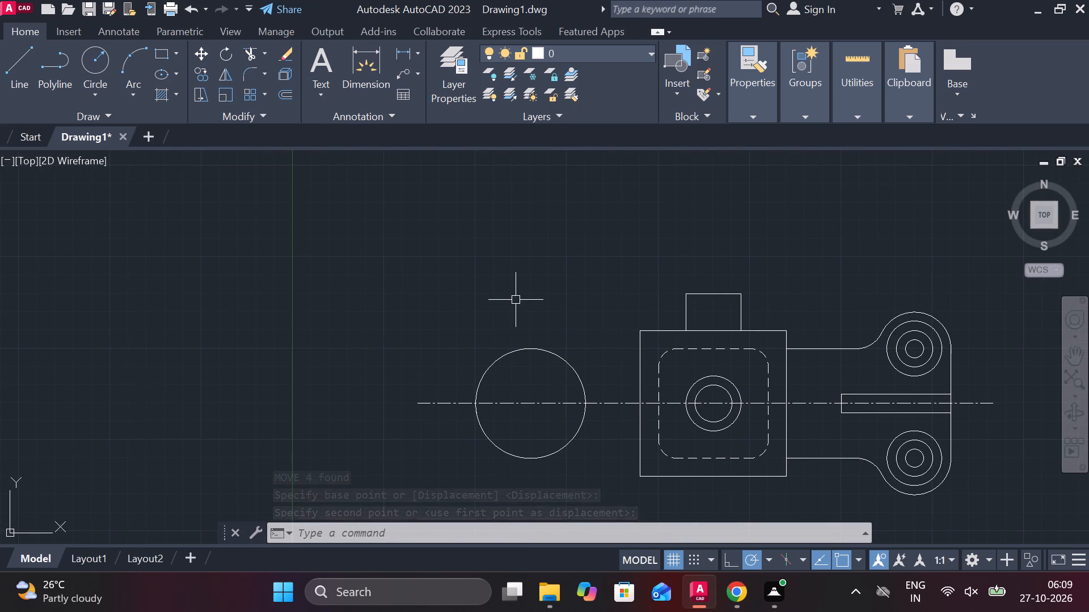
{"action": "key", "text": "l"}
{"action": "key", "text": "Return"}
{"action": "type", "text": "tan"}
{"action": "key", "text": "Return"}
{"action": "left_click", "coordinate": [524, 354]}
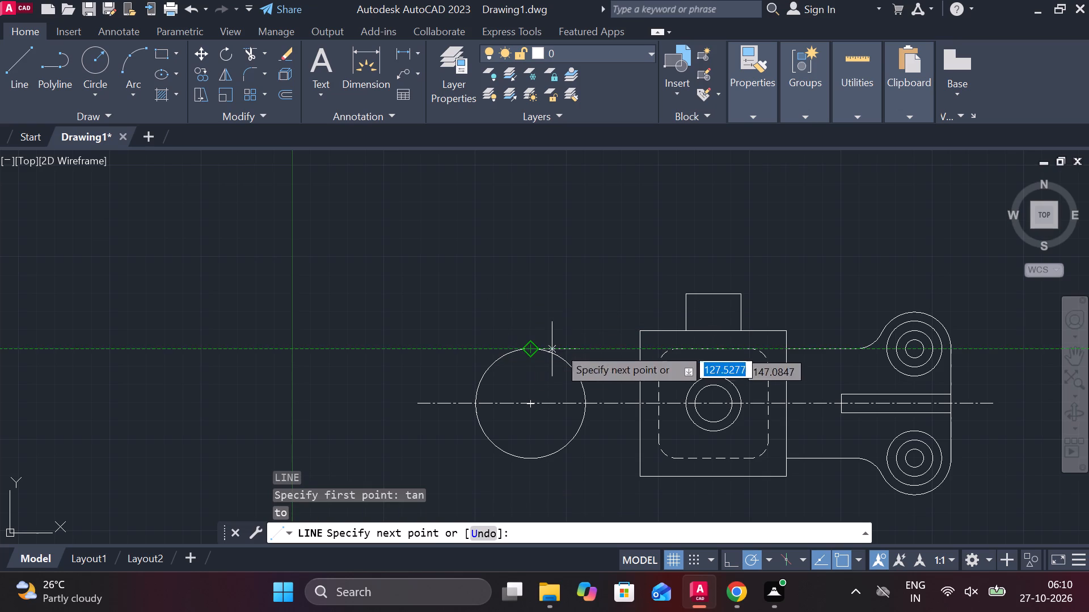
{"action": "left_click", "coordinate": [644, 334]}
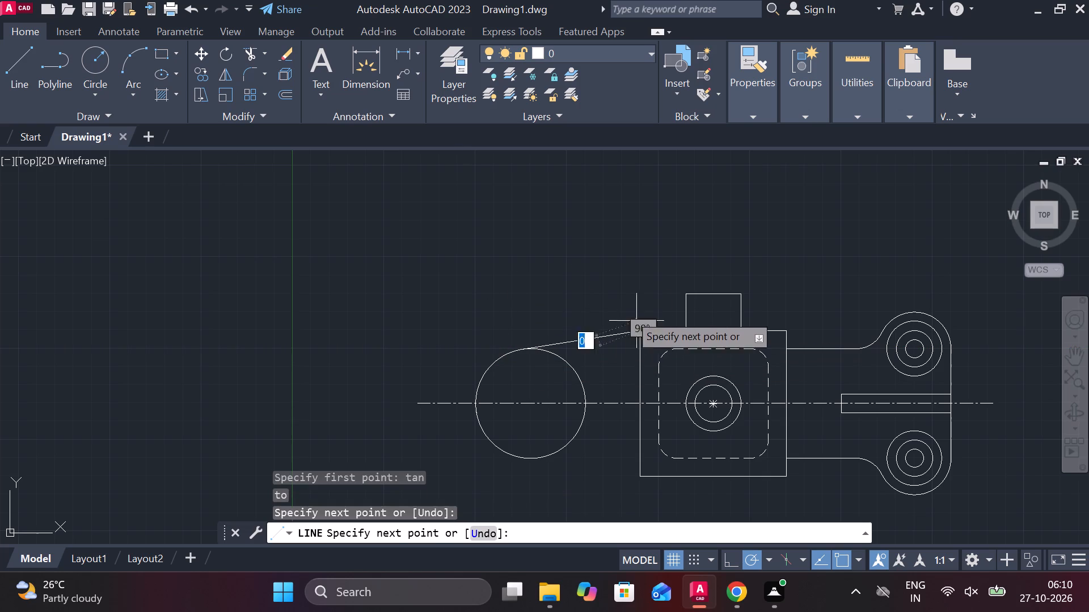
{"action": "key", "text": "Escape"}
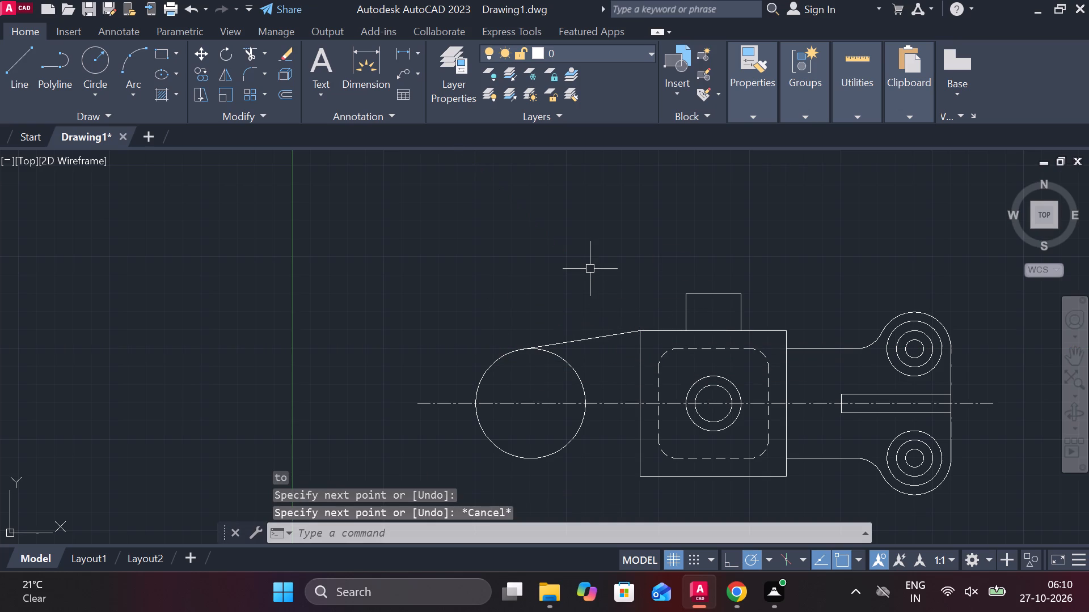
Draw a line tangent to the bottom of the large circle, ending at the square's lower-left corner.
{"action": "key", "text": "l"}
{"action": "key", "text": "Return"}
{"action": "type", "text": "tan"}
{"action": "key", "text": "Return"}
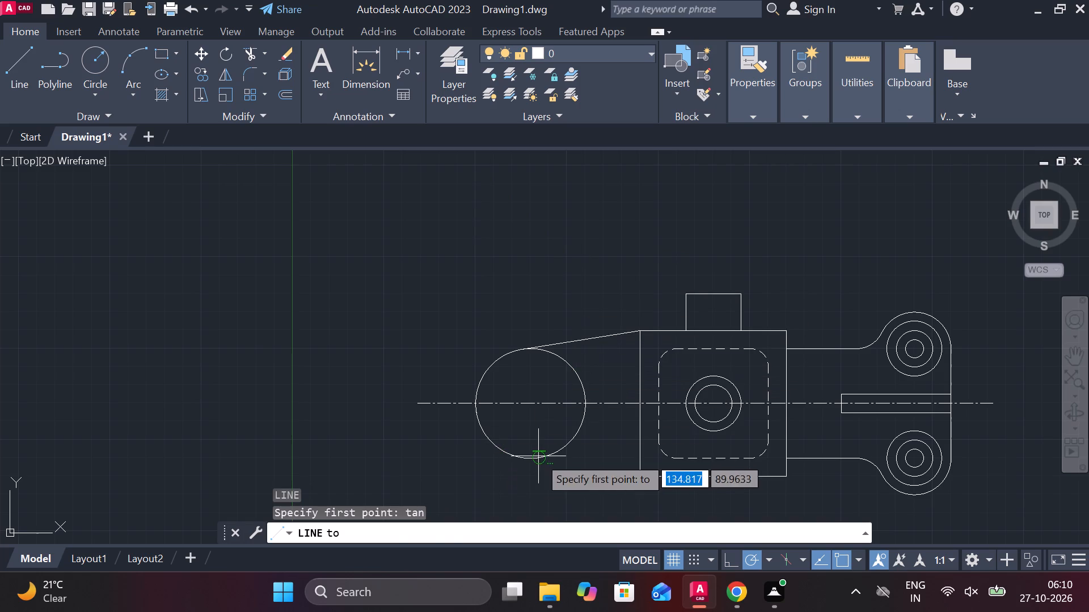
{"action": "left_click", "coordinate": [538, 456]}
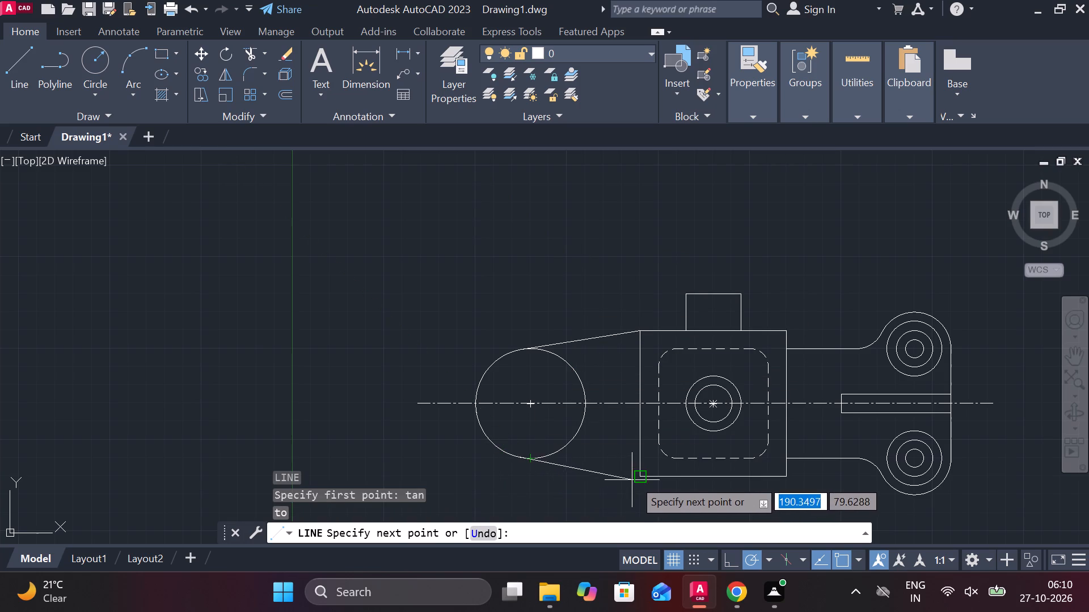
{"action": "left_click", "coordinate": [633, 477]}
{"action": "key", "text": "Escape"}
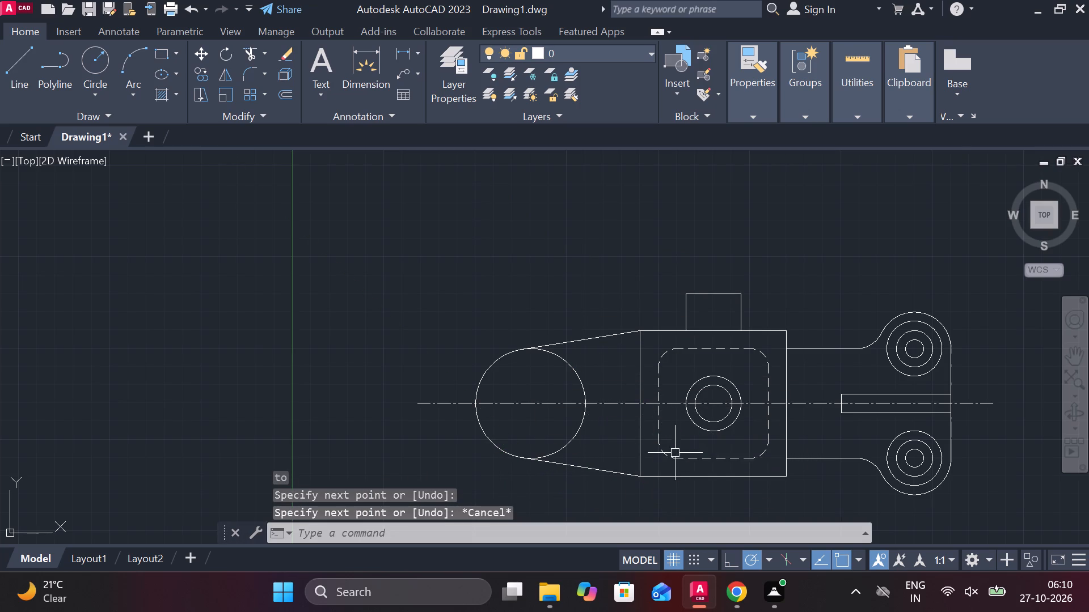
Draw a horizontal line along the centerline from the large circle's right quadrant to the square's left edge.
{"action": "middle_click_drag", "start_coordinate": [587, 450], "coordinate": [494, 417]}
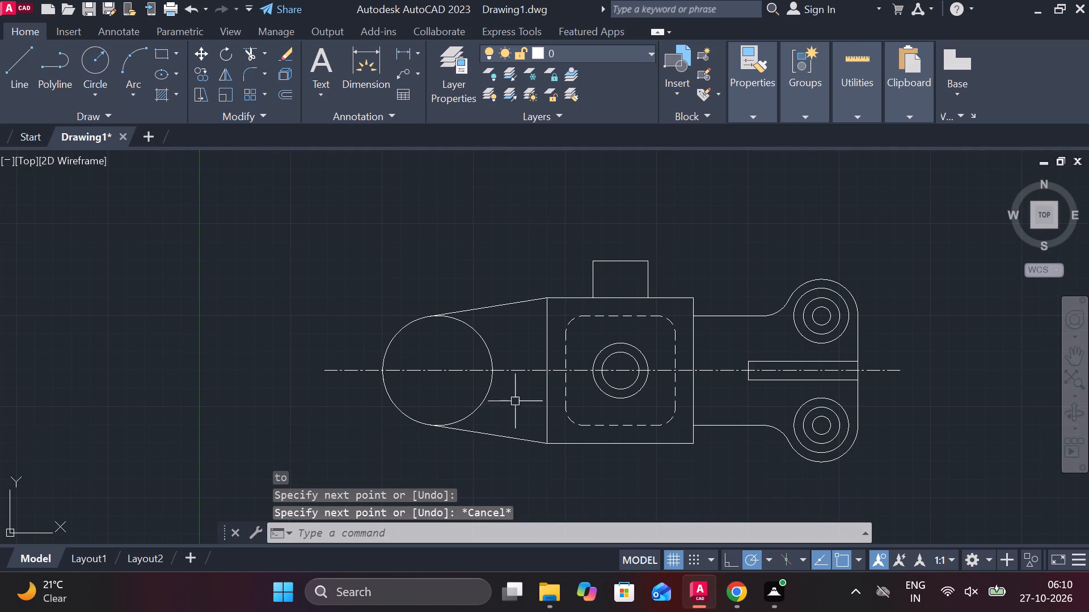
{"action": "scroll", "coordinate": [515, 401], "scroll_direction": "up", "scroll_amount": 2}
{"action": "middle_click_drag", "start_coordinate": [520, 403], "coordinate": [560, 439]}
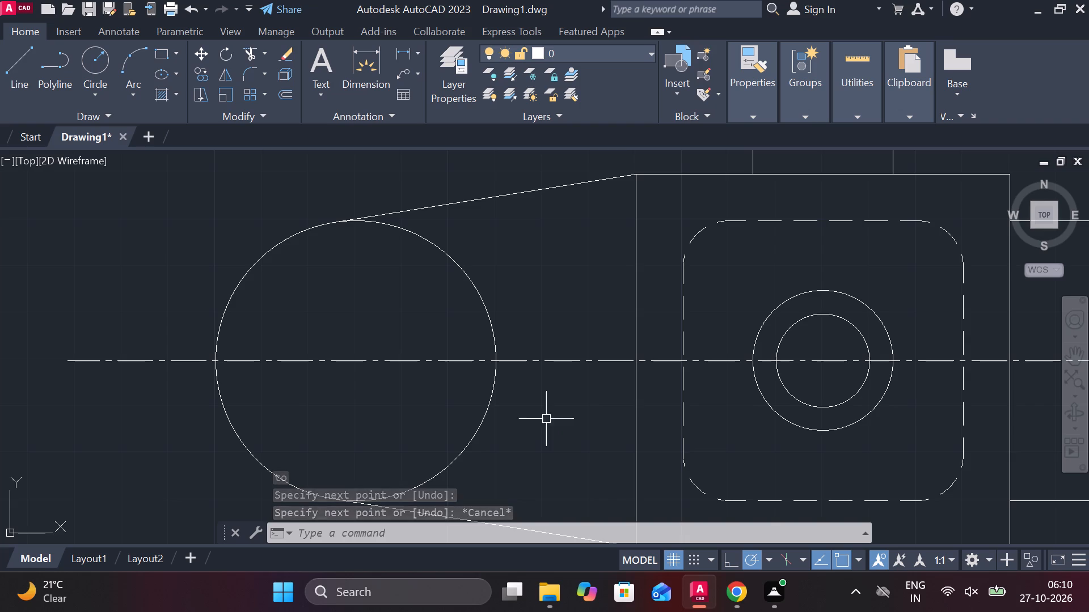
{"action": "key", "text": "l"}
{"action": "key", "text": "Return"}
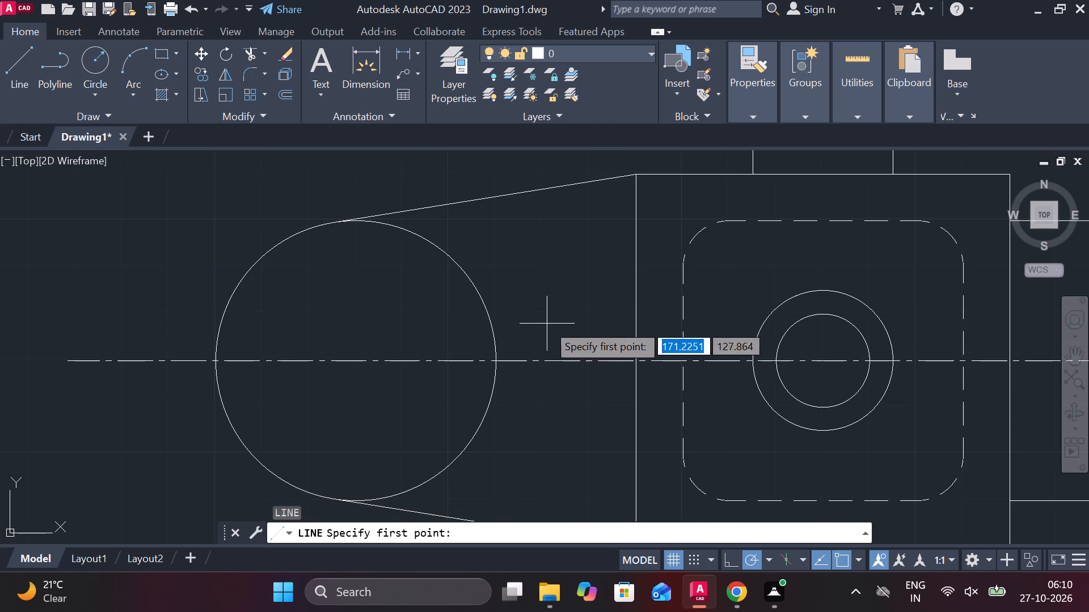
{"action": "left_click", "coordinate": [494, 363]}
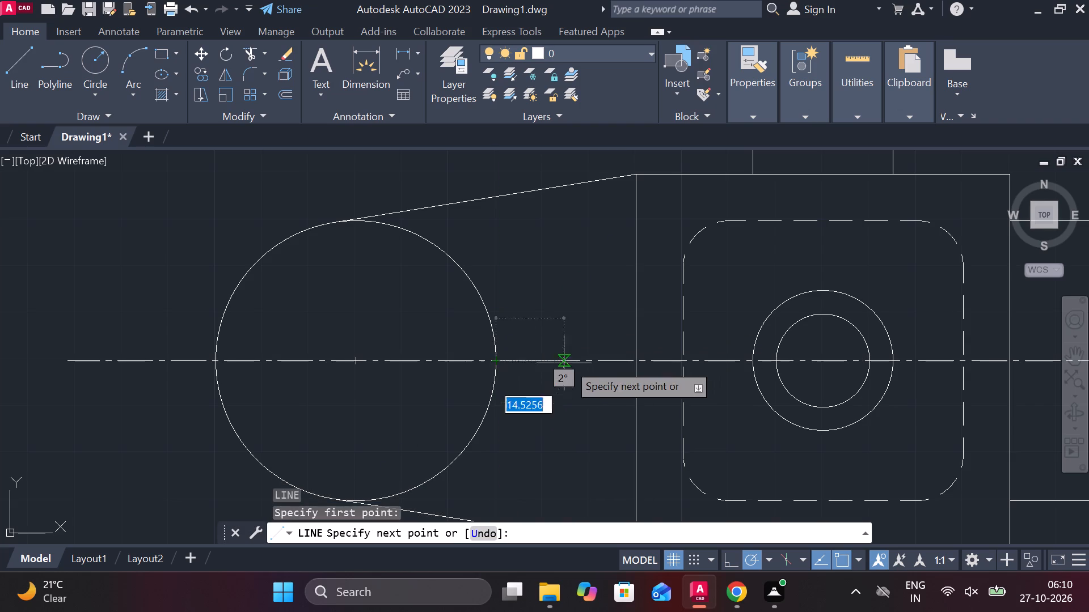
{"action": "left_click", "coordinate": [635, 362]}
{"action": "key", "text": "Escape"}
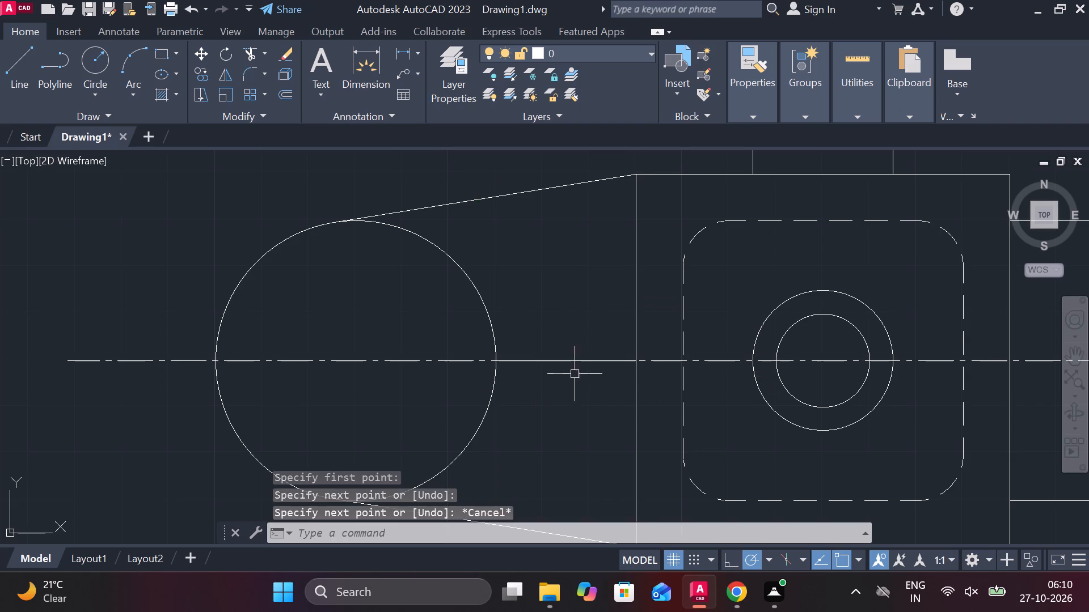
Offset the short horizontal line between the large circle and the square by 5 both above and below.
{"action": "left_click", "coordinate": [568, 362]}
{"action": "key", "text": "o"}
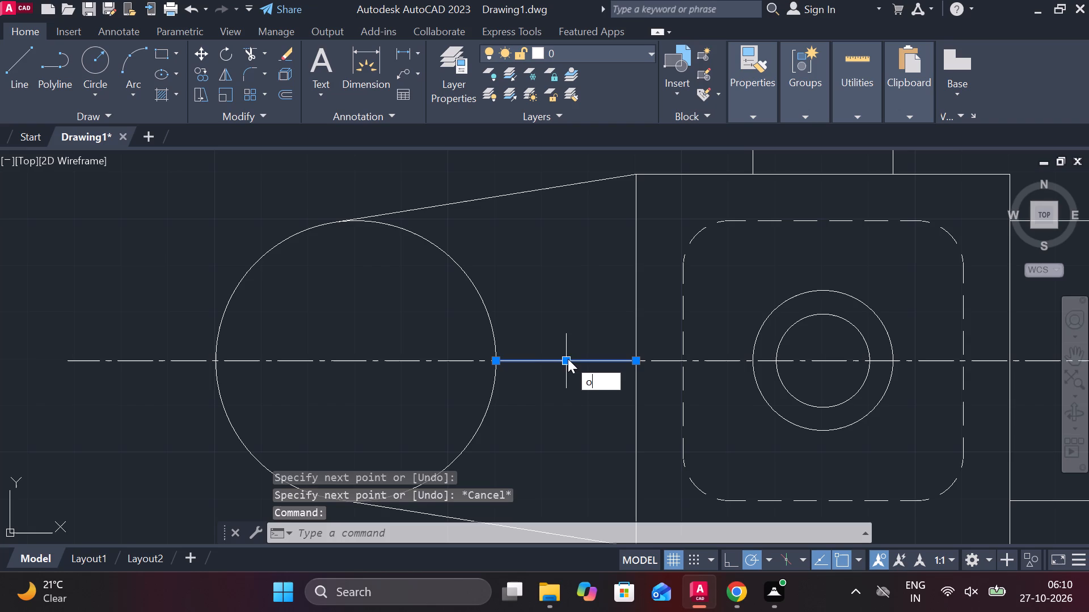
{"action": "key", "text": "Return"}
{"action": "key", "text": "Return"}
{"action": "key", "text": "5"}
{"action": "key", "text": "Return"}
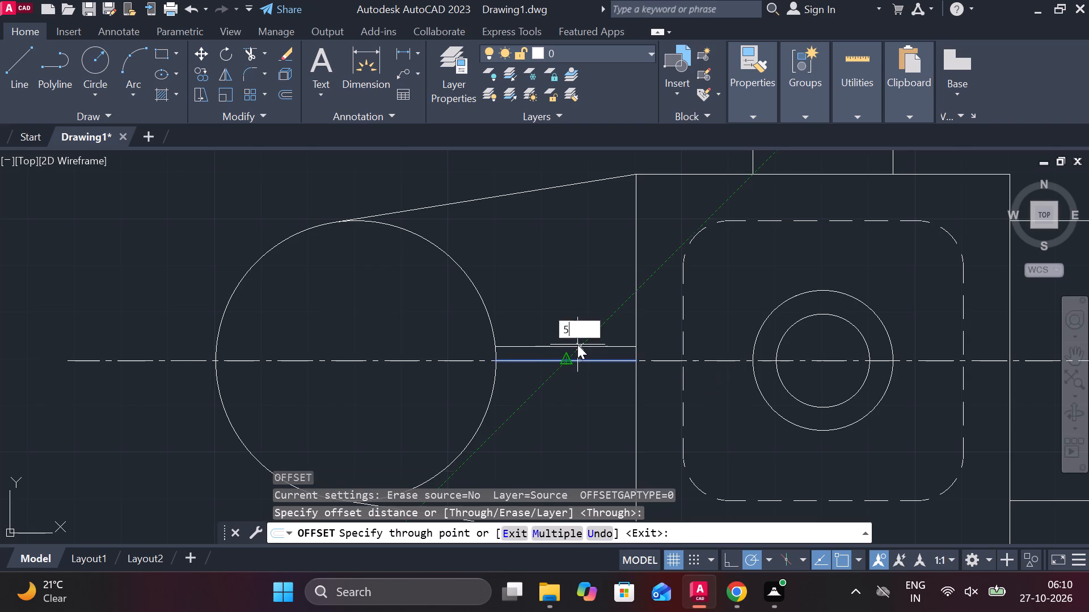
{"action": "left_click", "coordinate": [575, 364]}
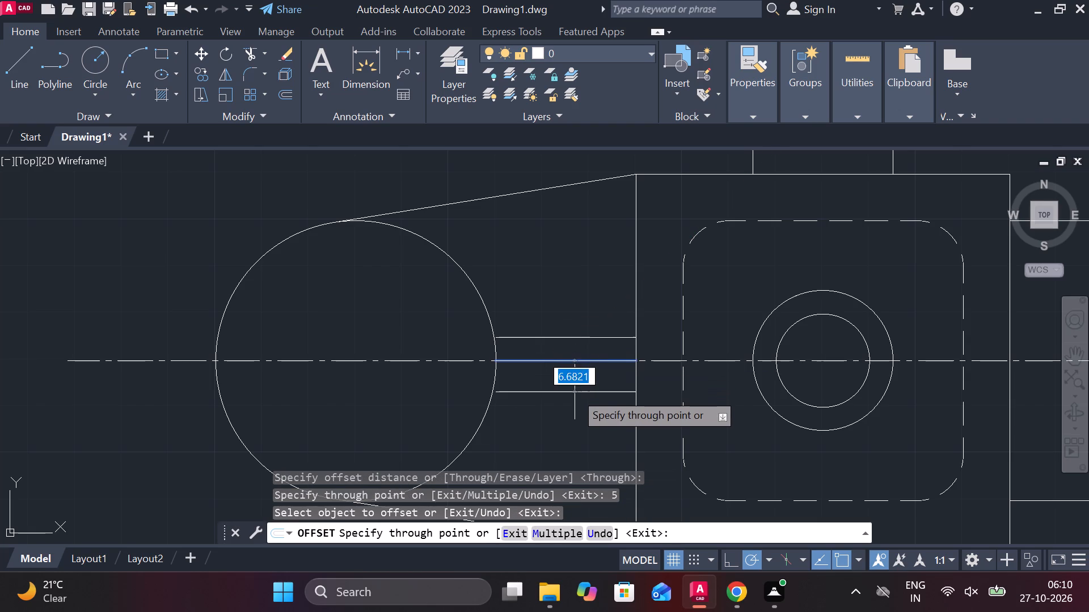
{"action": "key", "text": "5"}
{"action": "key", "text": "Return"}
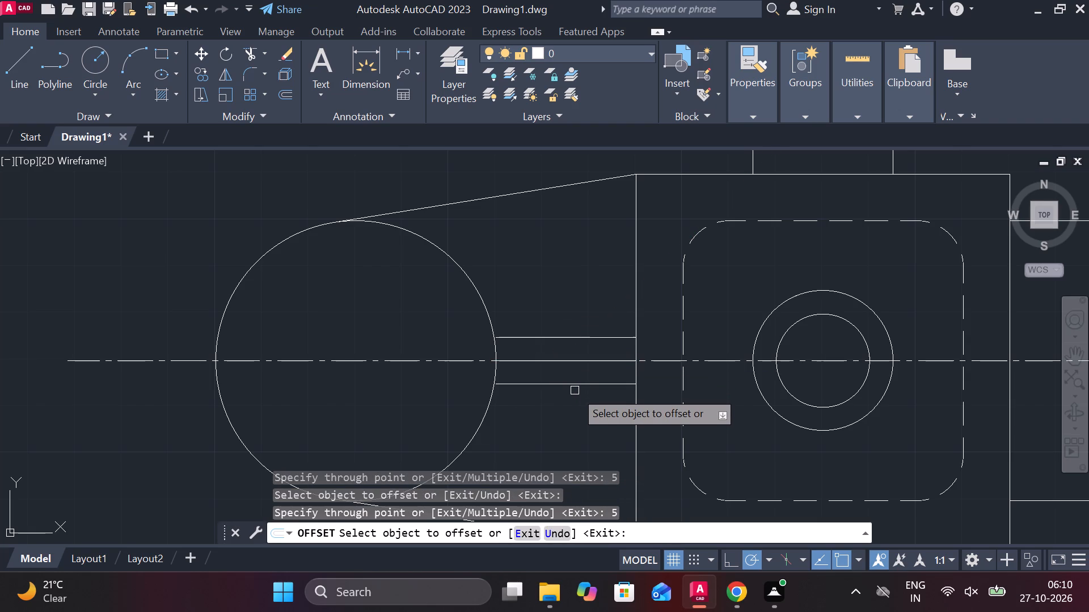
{"action": "key", "text": "Escape"}
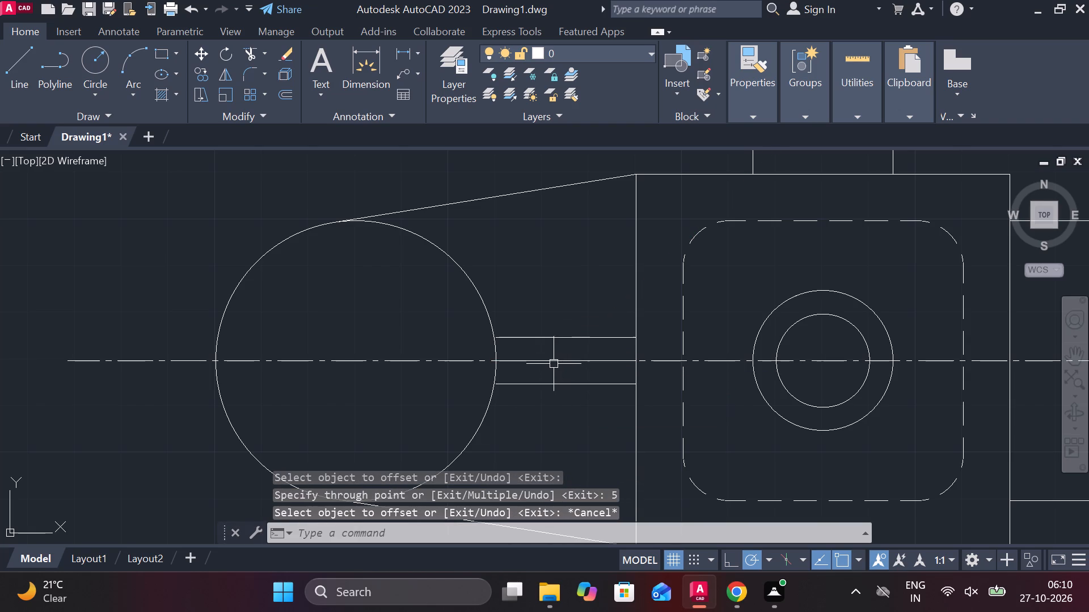
Erase the original short line on the centerline, between its two offset copies.
{"action": "left_click", "coordinate": [554, 364]}
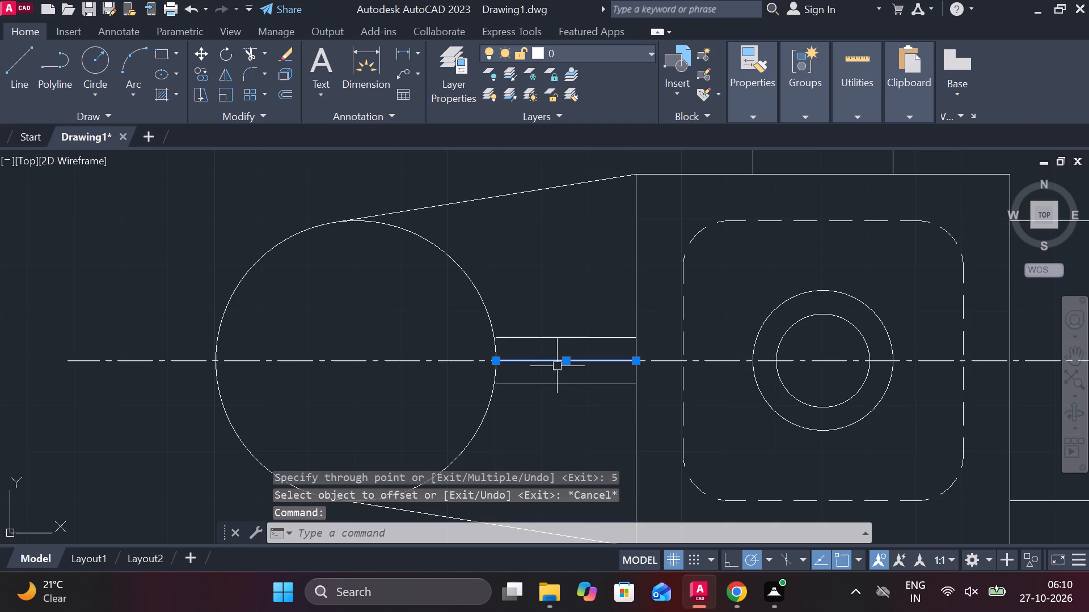
{"action": "type", "text": "e"}
{"action": "key", "text": "space"}
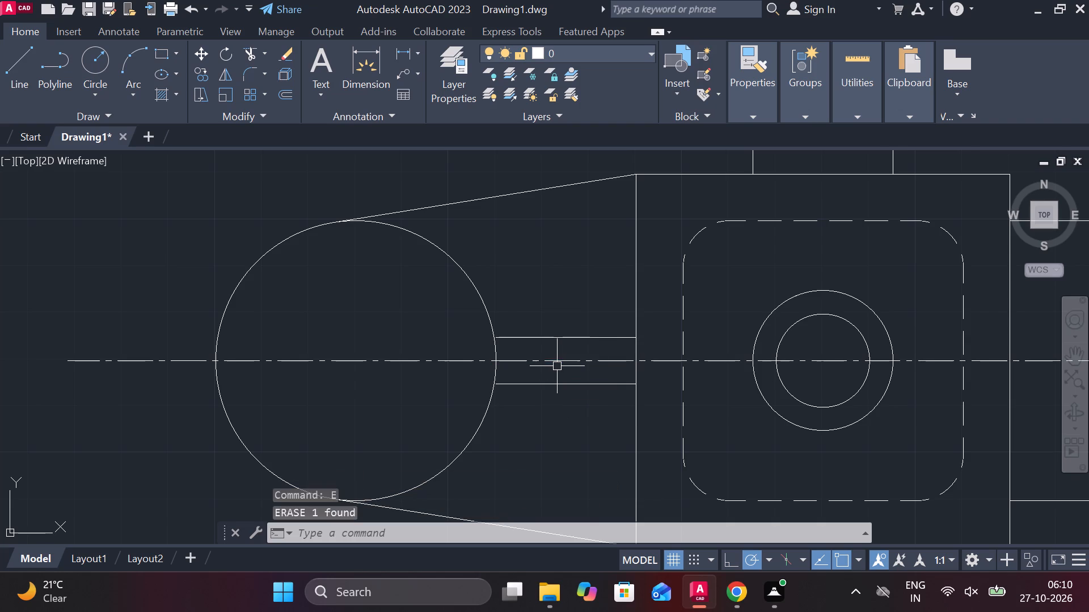
Draw a circle of radius 20 concentric with the large circle.
{"action": "scroll", "coordinate": [557, 366], "scroll_direction": "down", "scroll_amount": 2}
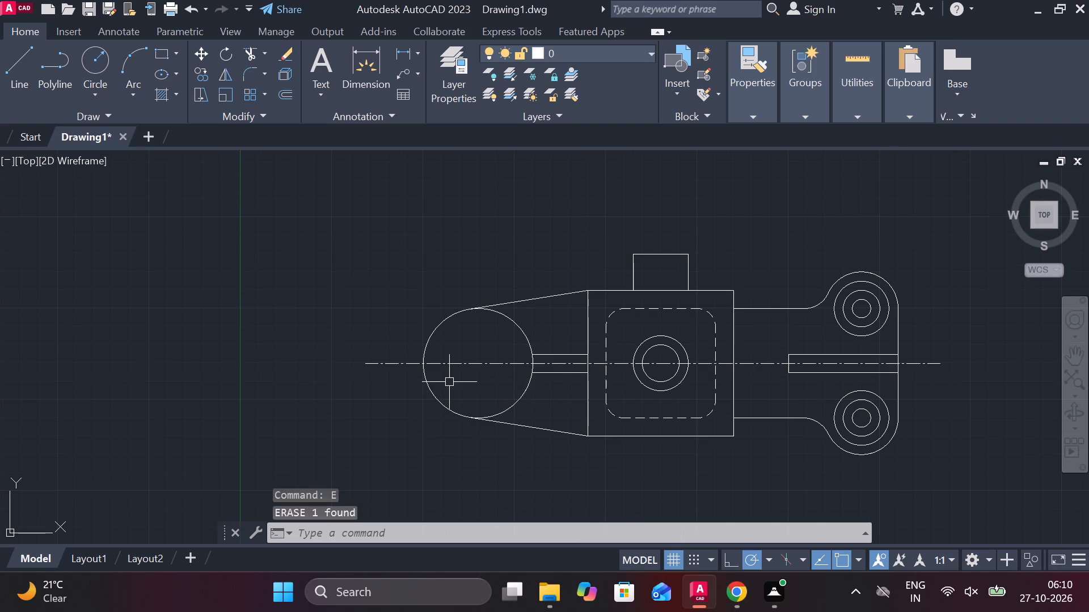
{"action": "middle_click_drag", "start_coordinate": [438, 393], "coordinate": [443, 394]}
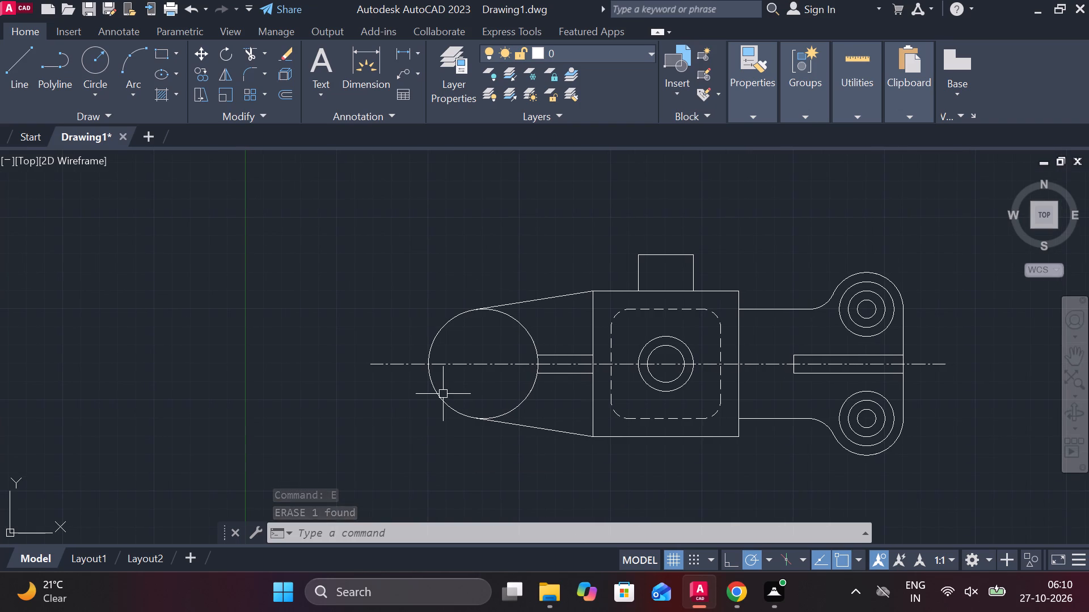
{"action": "type", "text": "c"}
{"action": "key", "text": "space"}
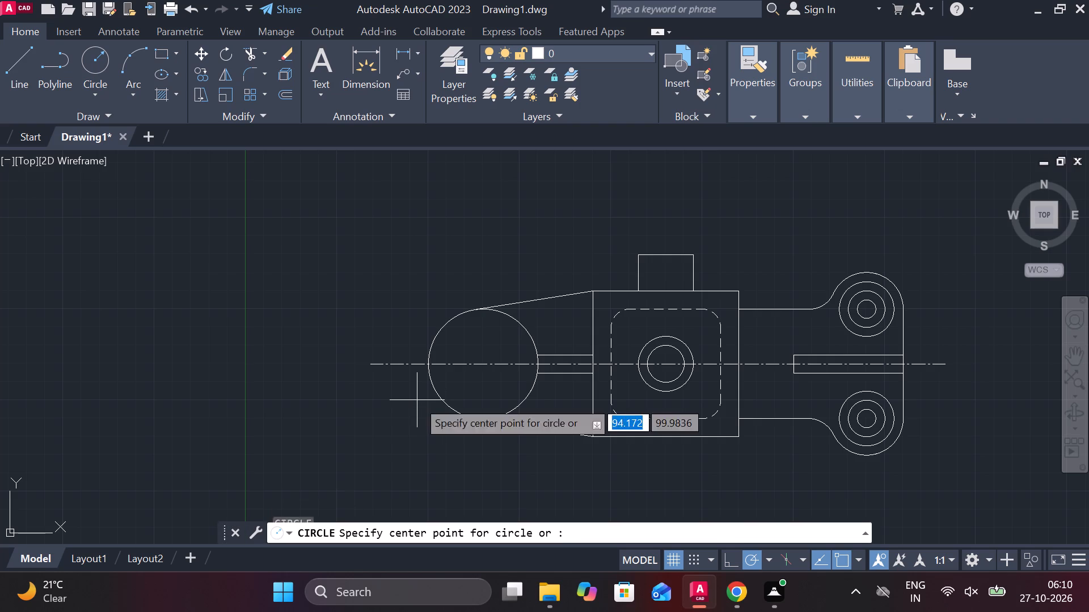
{"action": "left_click", "coordinate": [480, 363]}
{"action": "type", "text": "20"}
{"action": "key", "text": "Return"}
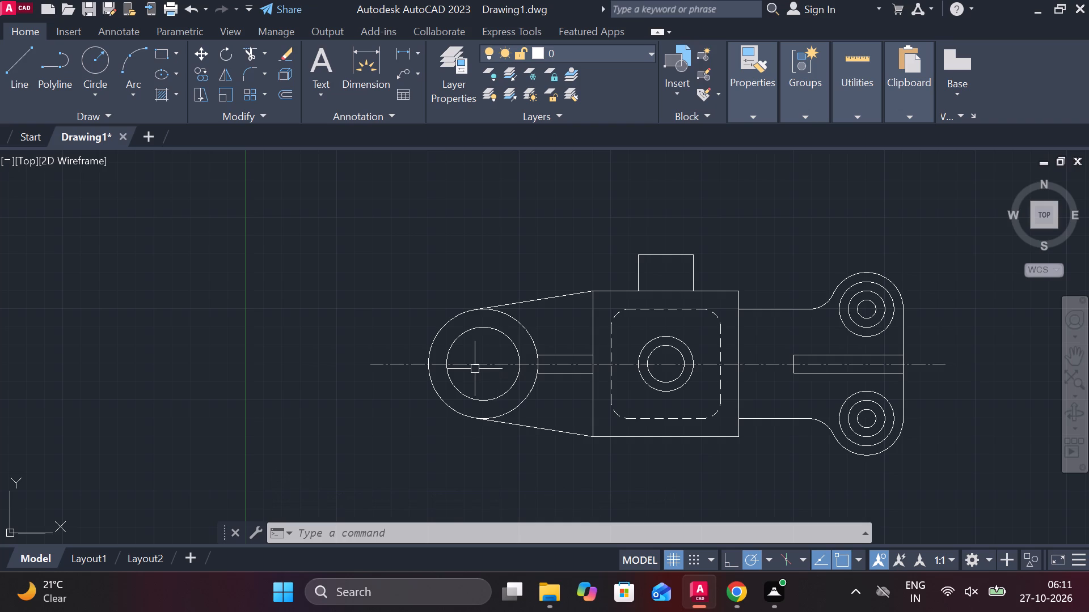
Offset the upper and lower tangent lines inward by 10.
{"action": "scroll", "coordinate": [478, 351], "scroll_direction": "up", "scroll_amount": 2}
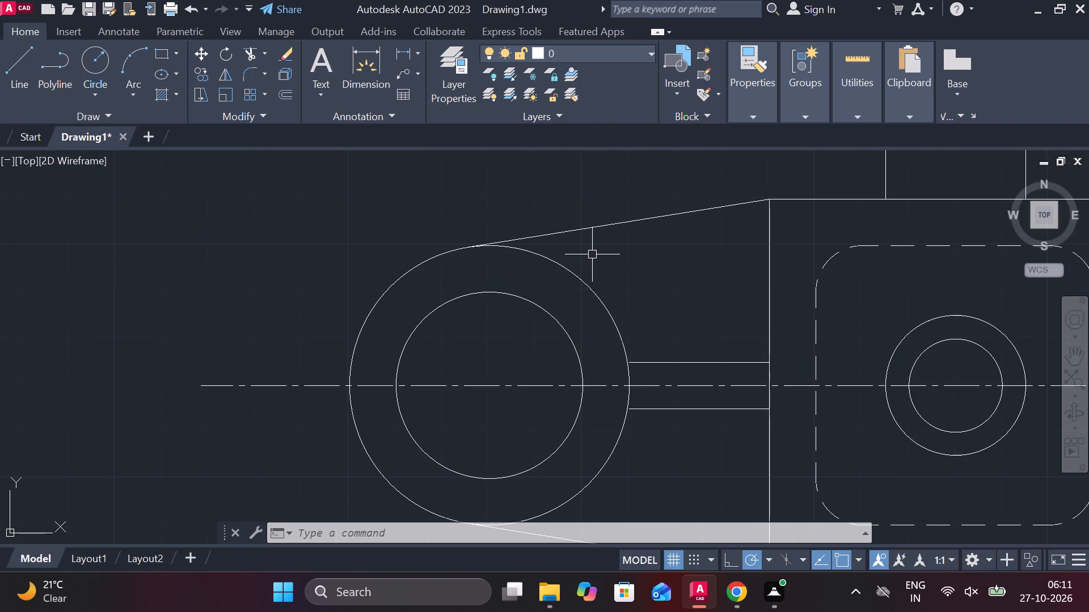
{"action": "left_click", "coordinate": [604, 227]}
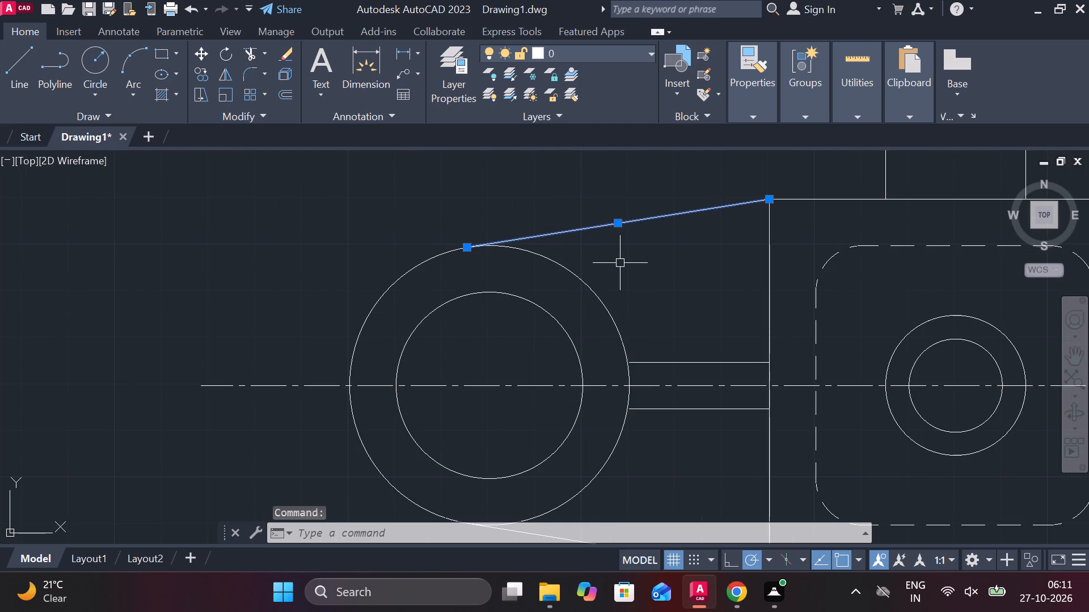
{"action": "key", "text": "o"}
{"action": "key", "text": "Return"}
{"action": "key", "text": "Return"}
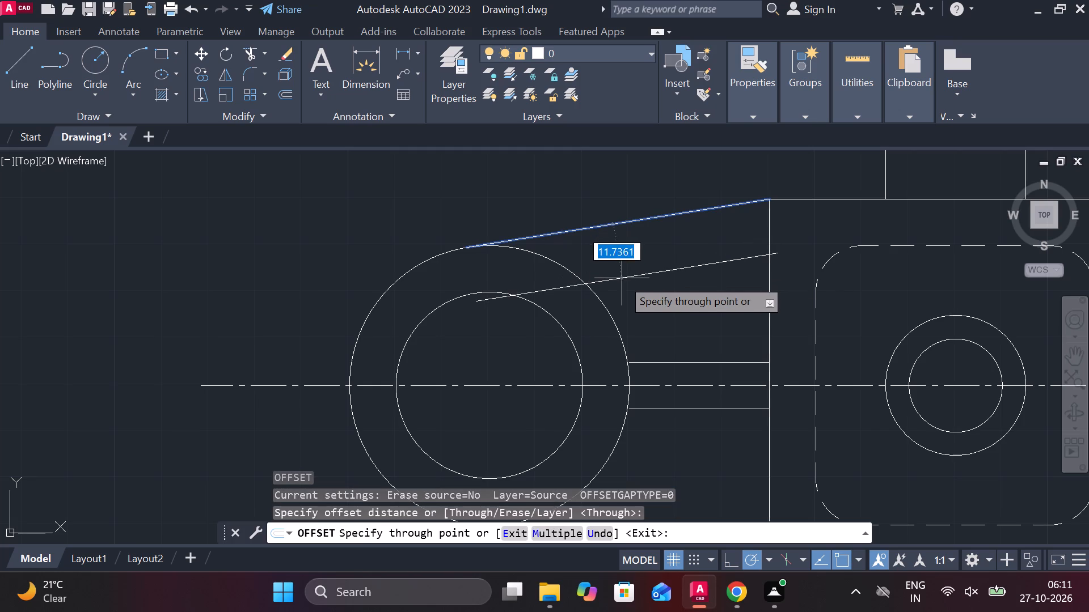
{"action": "type", "text": "10"}
{"action": "key", "text": "Return"}
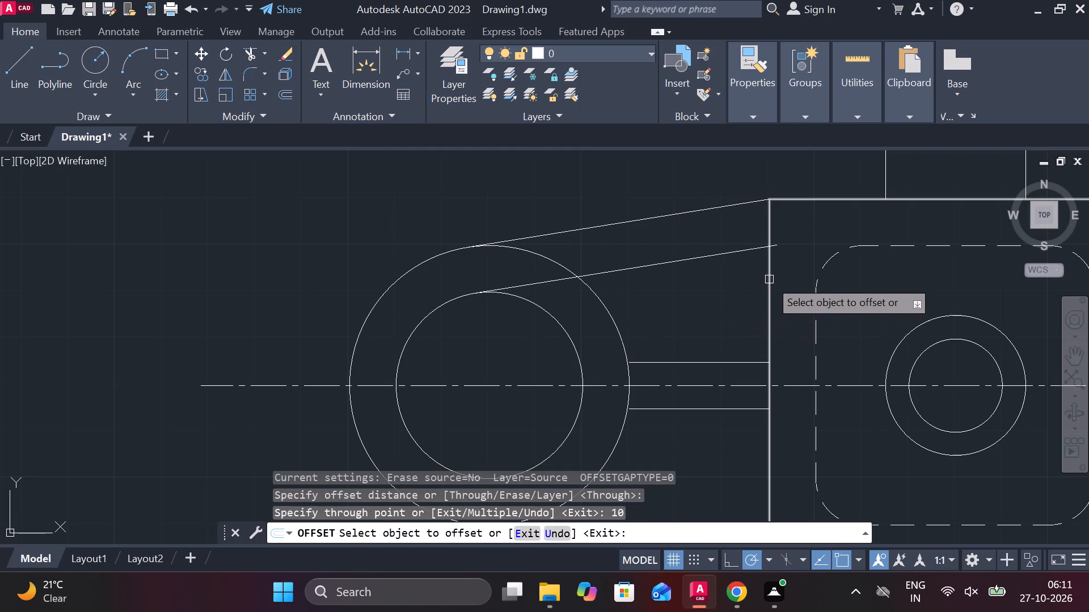
{"action": "scroll", "coordinate": [687, 325], "scroll_direction": "down", "scroll_amount": 2}
{"action": "left_click", "coordinate": [659, 409]}
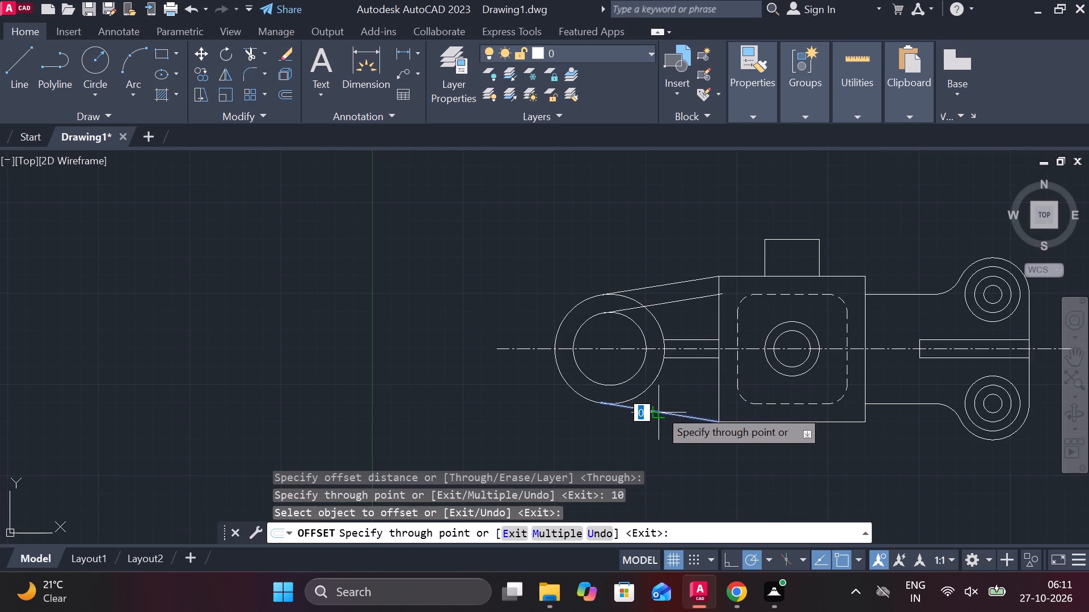
{"action": "type", "text": "10"}
{"action": "key", "text": "Return"}
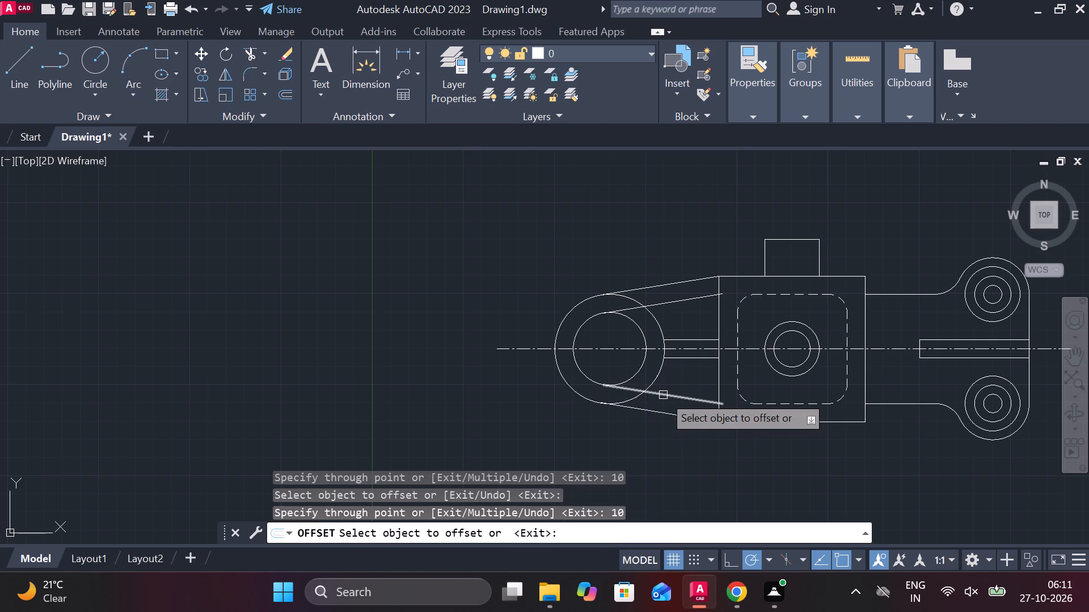
{"action": "key", "text": "Escape"}
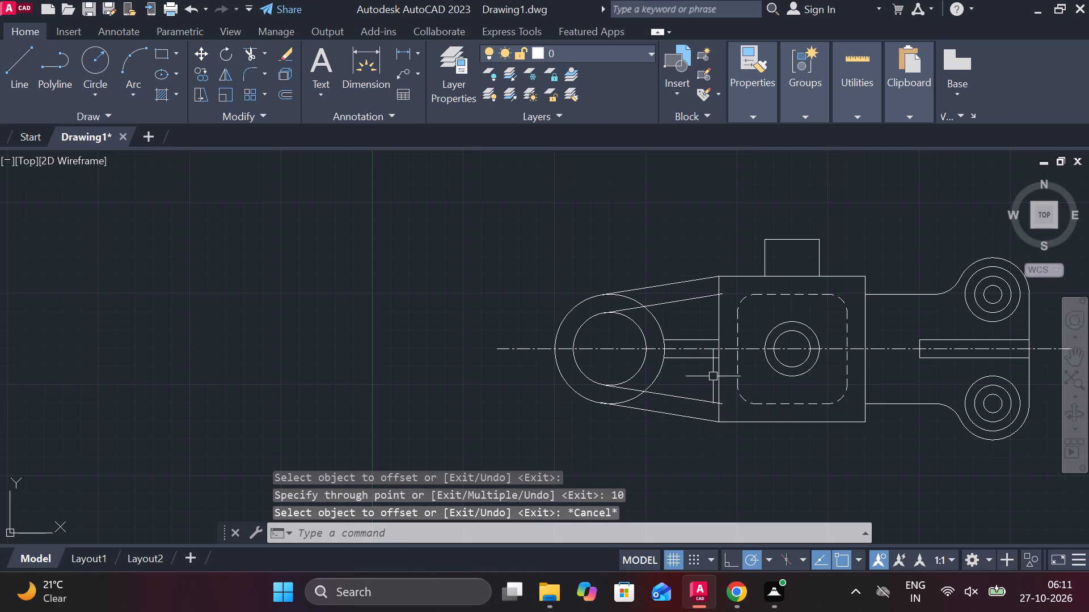
Explode the 80 by 80 square into separate edges.
{"action": "left_click", "coordinate": [716, 373]}
{"action": "type", "text": "ex"}
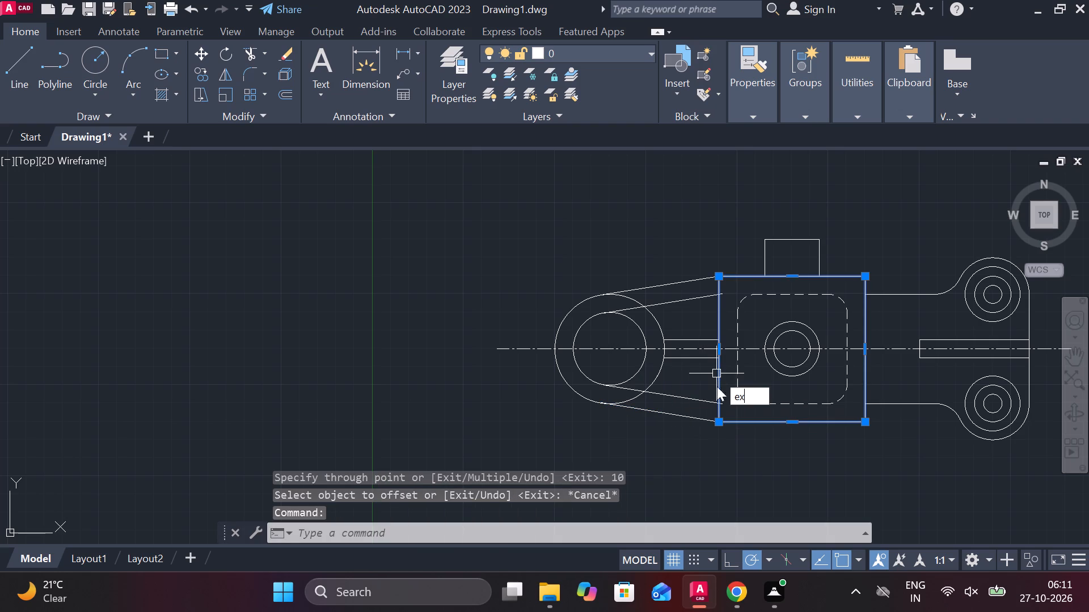
{"action": "left_click", "coordinate": [765, 423]}
Offset the square's left edge by 10 toward the large circle.
{"action": "scroll", "coordinate": [700, 368], "scroll_direction": "up", "scroll_amount": 2}
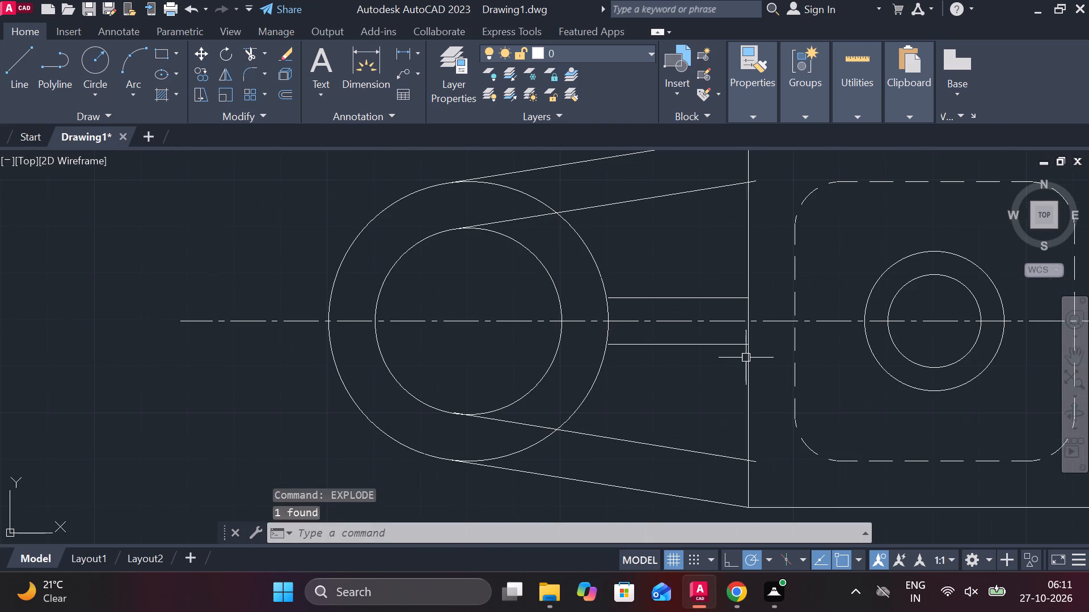
{"action": "left_click", "coordinate": [751, 391]}
{"action": "key", "text": "o"}
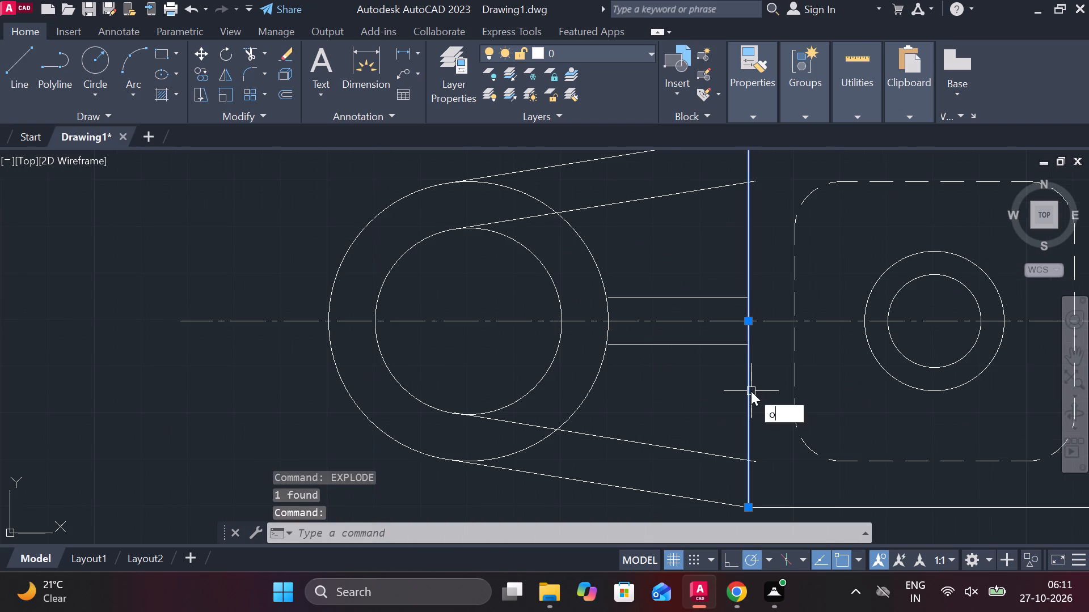
{"action": "key", "text": "Return"}
{"action": "key", "text": "Return"}
{"action": "type", "text": "10"}
{"action": "key", "text": "Return"}
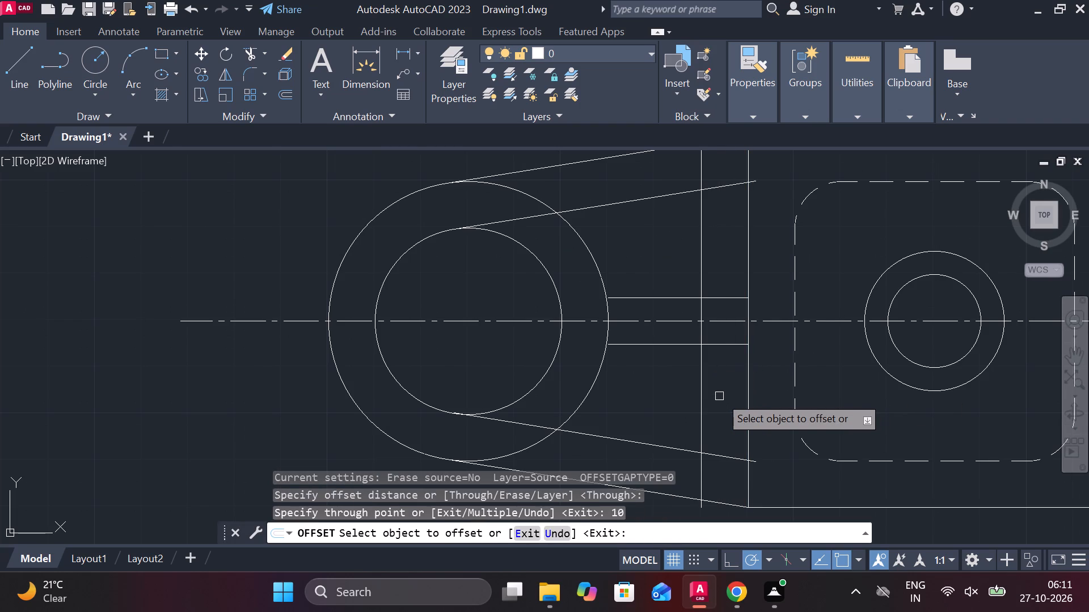
{"action": "key", "text": "Escape"}
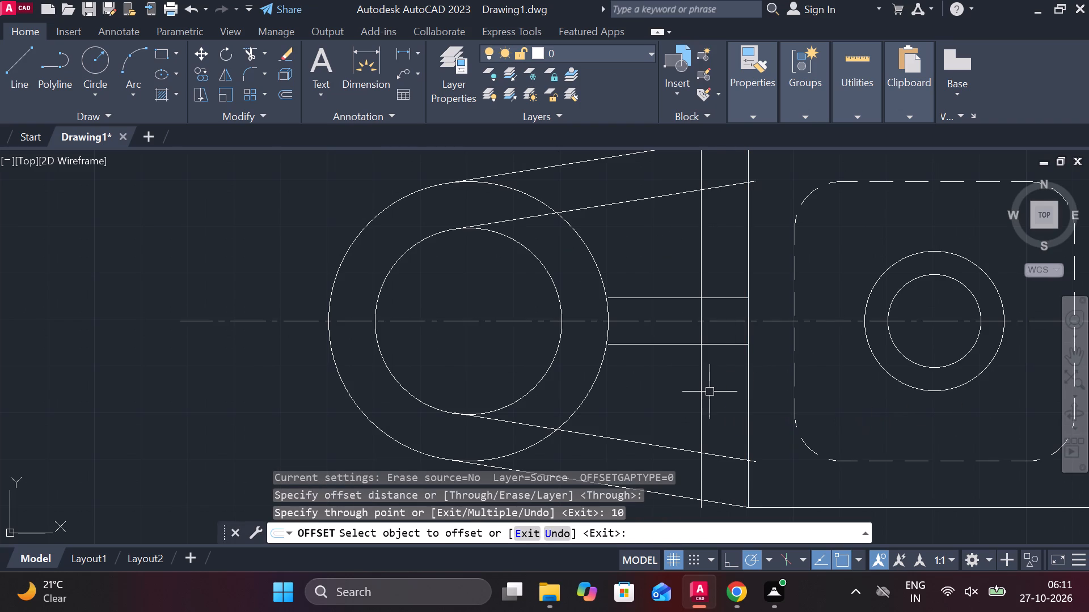
Trim the lower inner slanted line at the offset vertical line, and trim that vertical line's end below their intersection.
{"action": "type", "text": "tr"}
{"action": "key", "text": "space"}
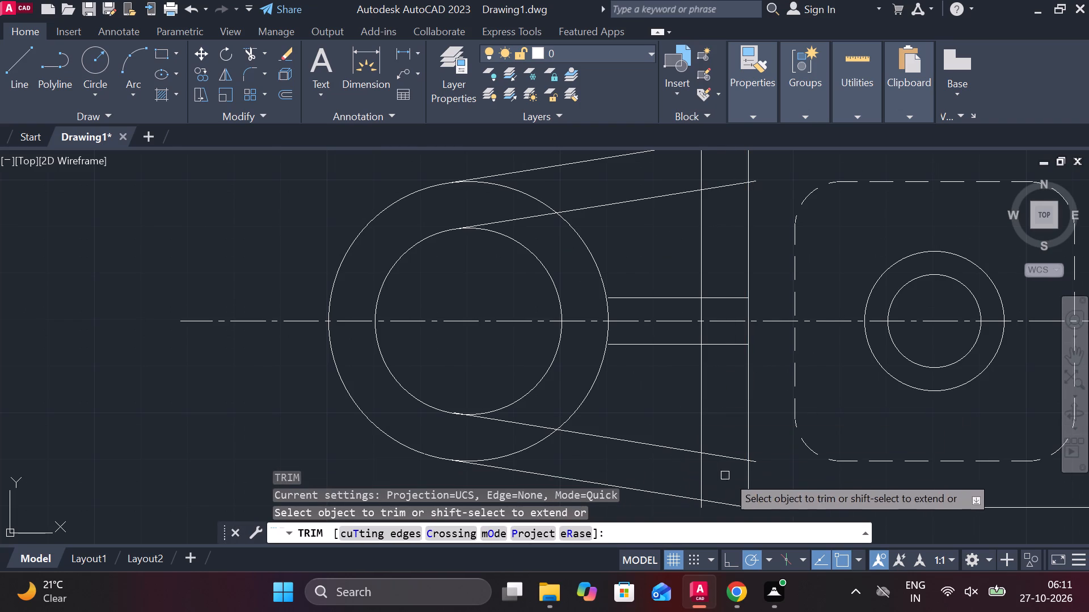
{"action": "left_click", "coordinate": [739, 460]}
{"action": "left_click", "coordinate": [757, 464]}
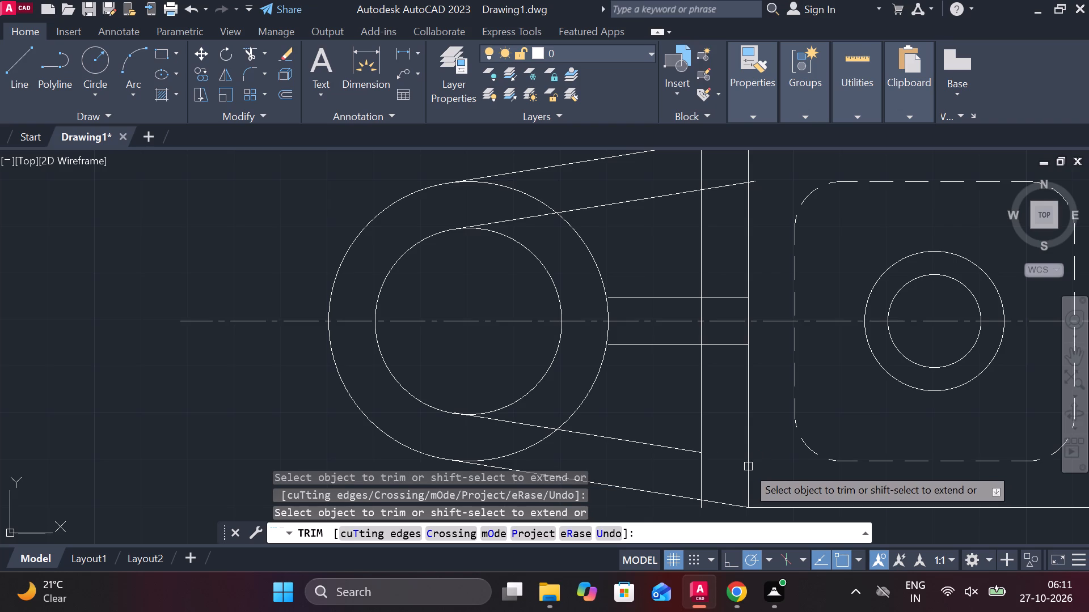
{"action": "left_click", "coordinate": [702, 507]}
{"action": "left_click", "coordinate": [701, 491]}
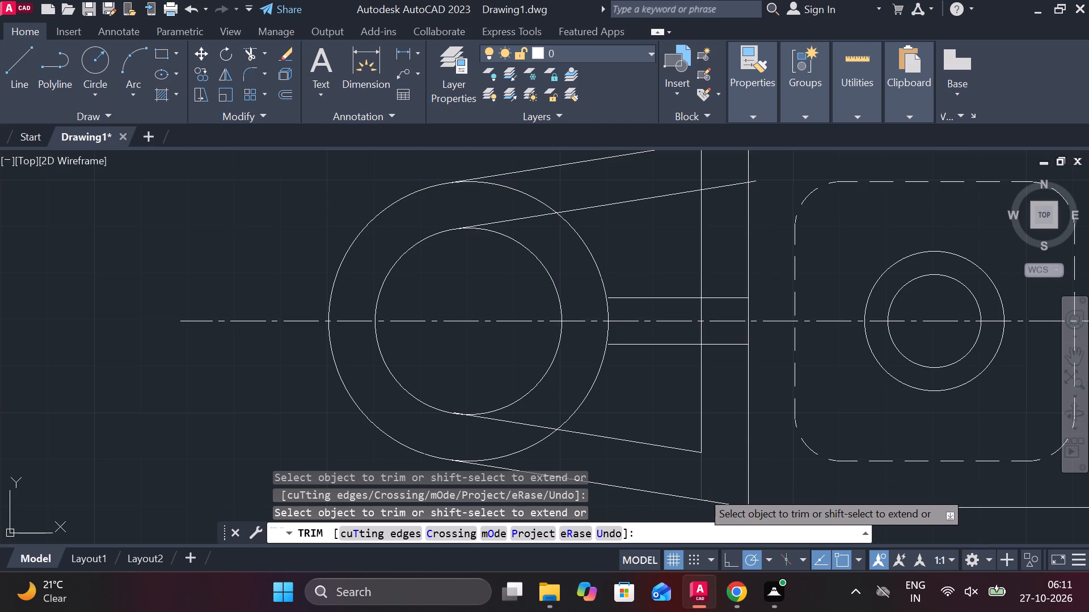
Trim away the right-hand arc of the radius 20 circle between the two inner slanted lines.
{"action": "left_click", "coordinate": [528, 392]}
{"action": "left_click", "coordinate": [542, 267]}
{"action": "middle_click_drag", "start_coordinate": [538, 282], "coordinate": [542, 332]}
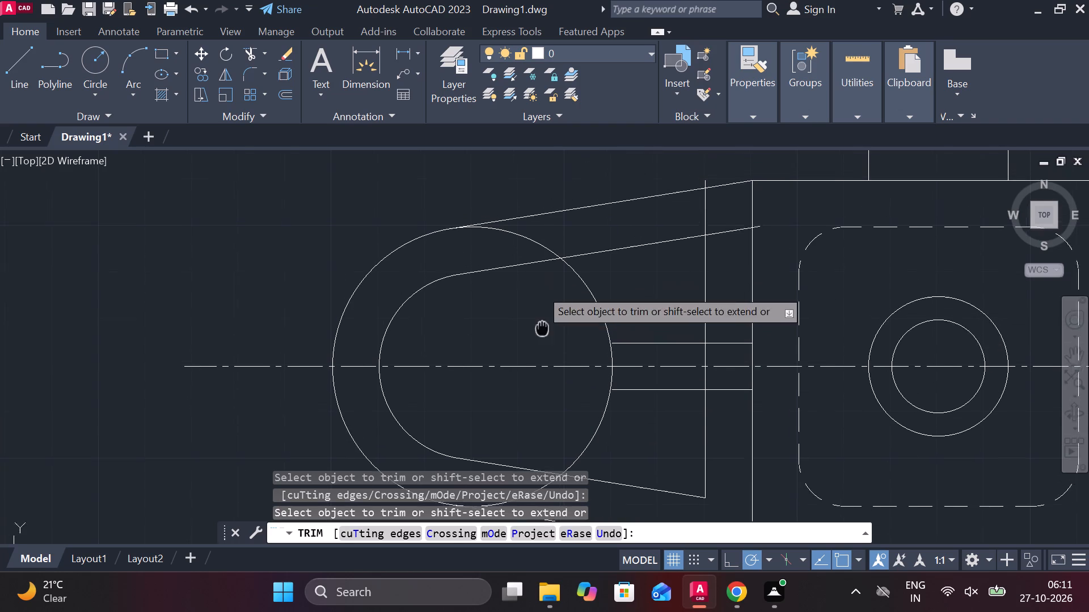
Trim the upper inner slanted line and the offset vertical line where they cross, closing the pocket's upper right corner.
{"action": "middle_click_drag", "start_coordinate": [542, 332], "coordinate": [541, 333]}
{"action": "left_click", "coordinate": [706, 184]}
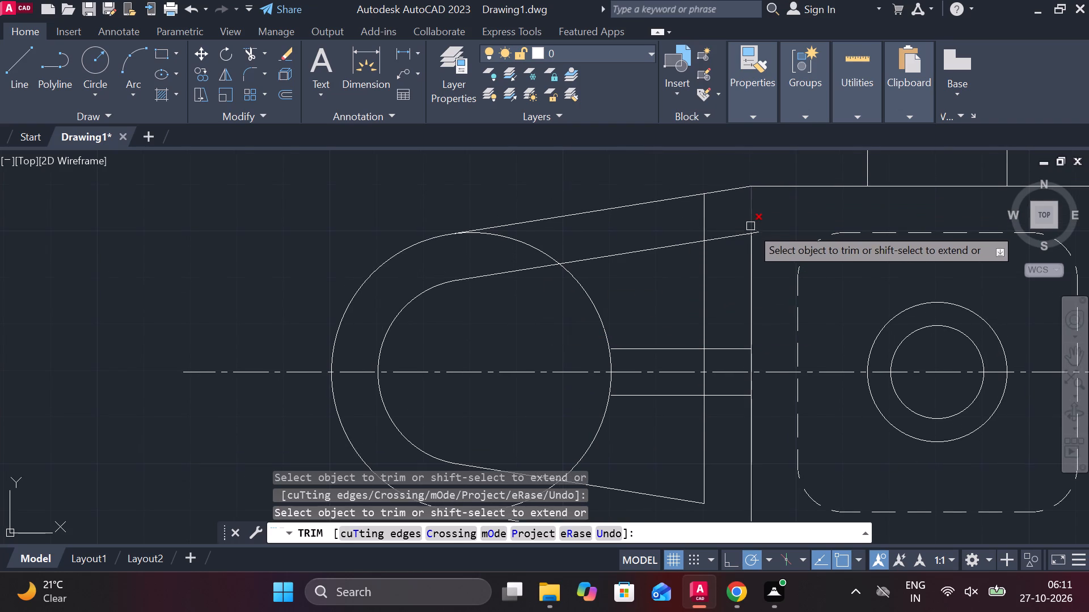
{"action": "left_click", "coordinate": [754, 231]}
{"action": "left_click", "coordinate": [738, 231]}
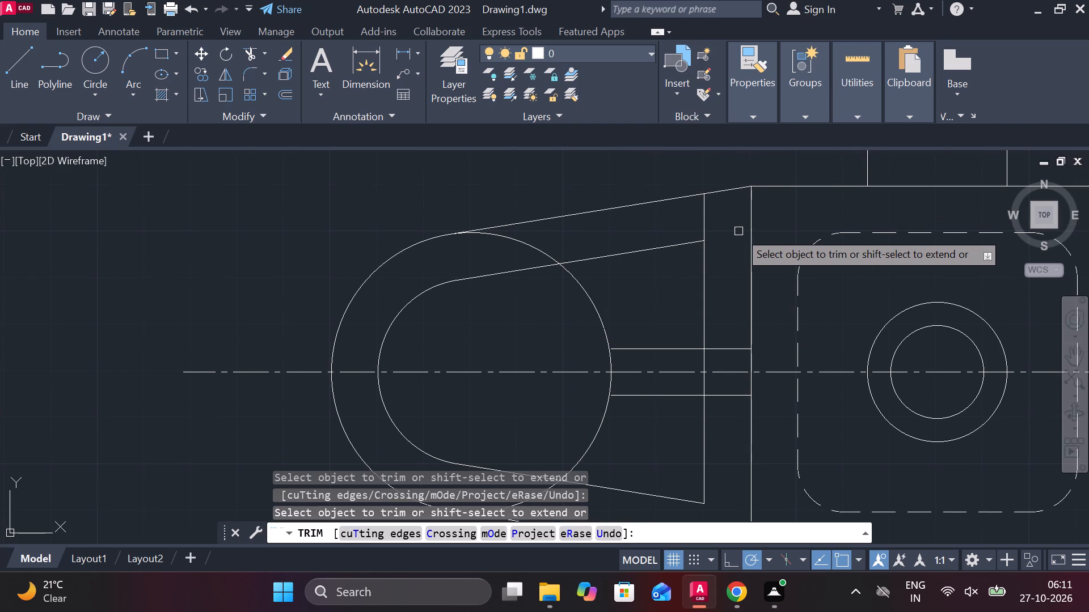
{"action": "left_click", "coordinate": [702, 223]}
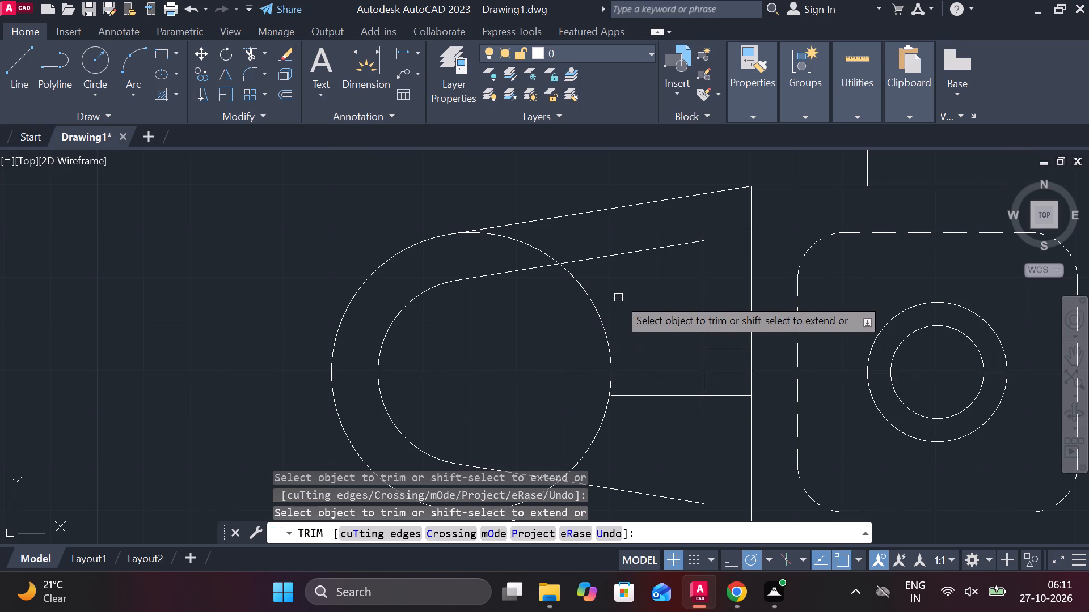
{"action": "key", "text": "Escape"}
{"action": "key", "text": "Escape"}
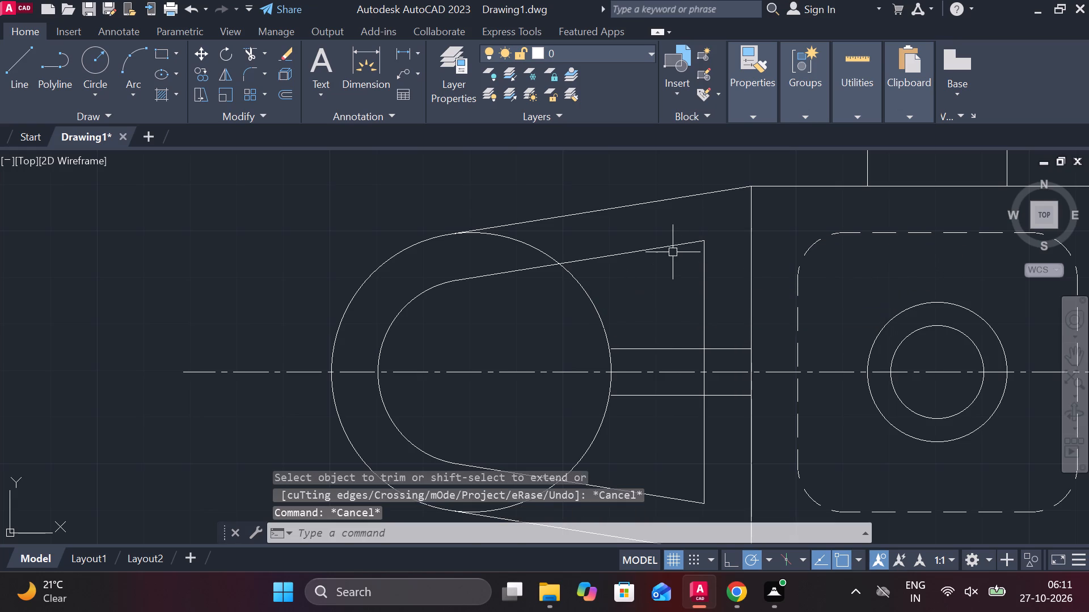
Change the linetype of the pocket outline's arc, two slanted lines and vertical line to DASHED.
{"action": "left_click", "coordinate": [669, 250]}
{"action": "left_click", "coordinate": [702, 299]}
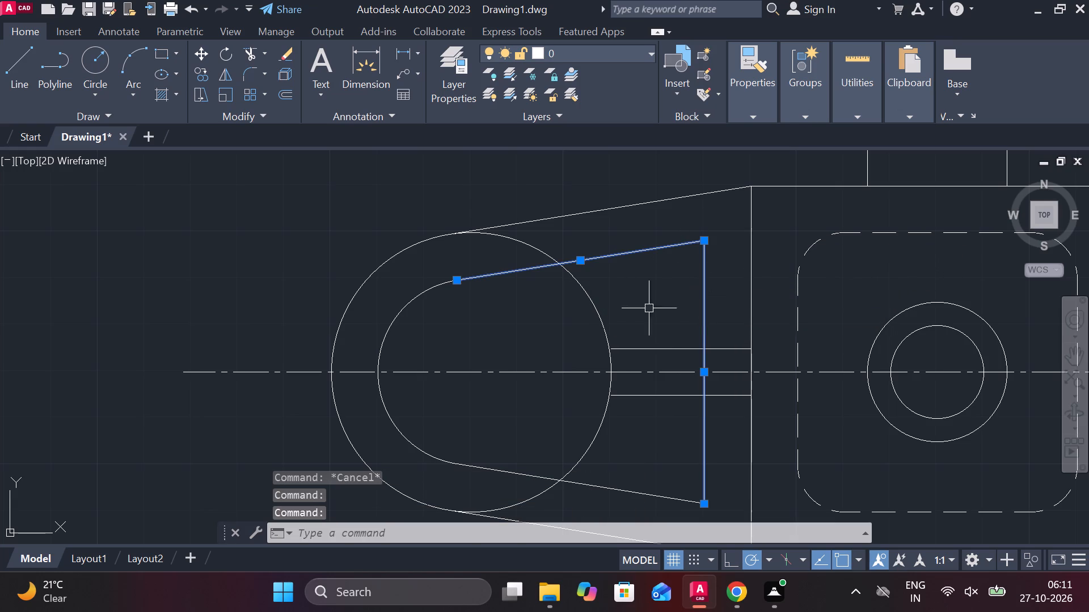
{"action": "left_click", "coordinate": [400, 311]}
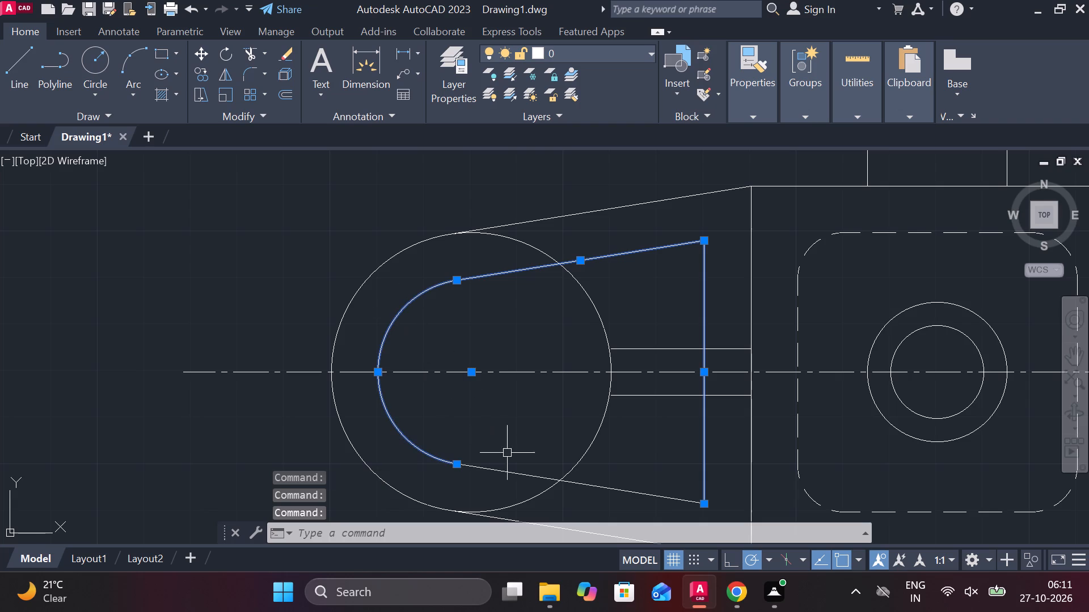
{"action": "left_click", "coordinate": [510, 469]}
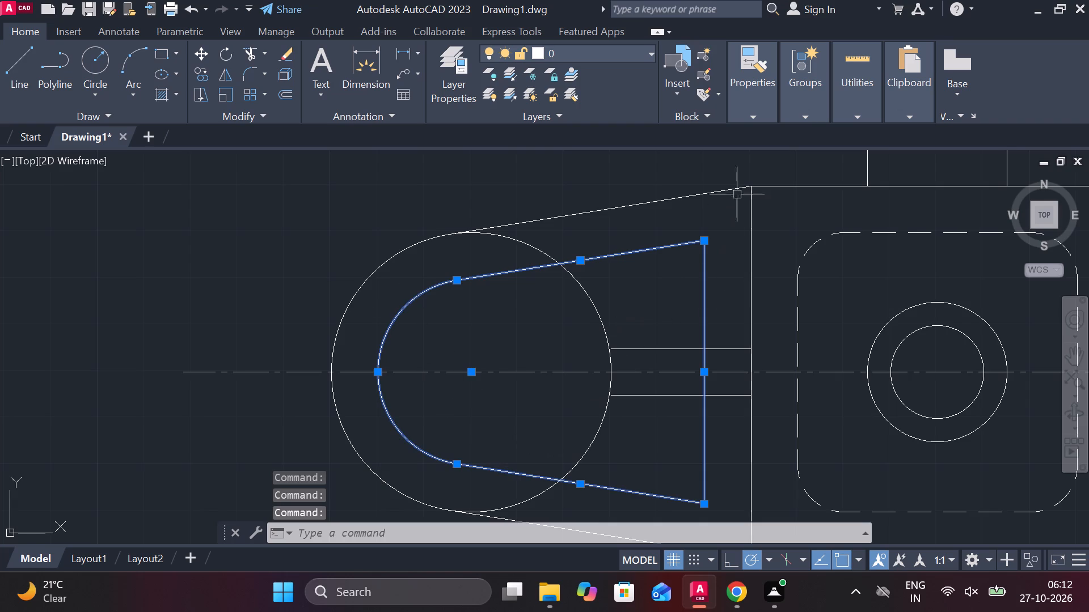
{"action": "left_click", "coordinate": [756, 118]}
{"action": "left_click", "coordinate": [836, 174]}
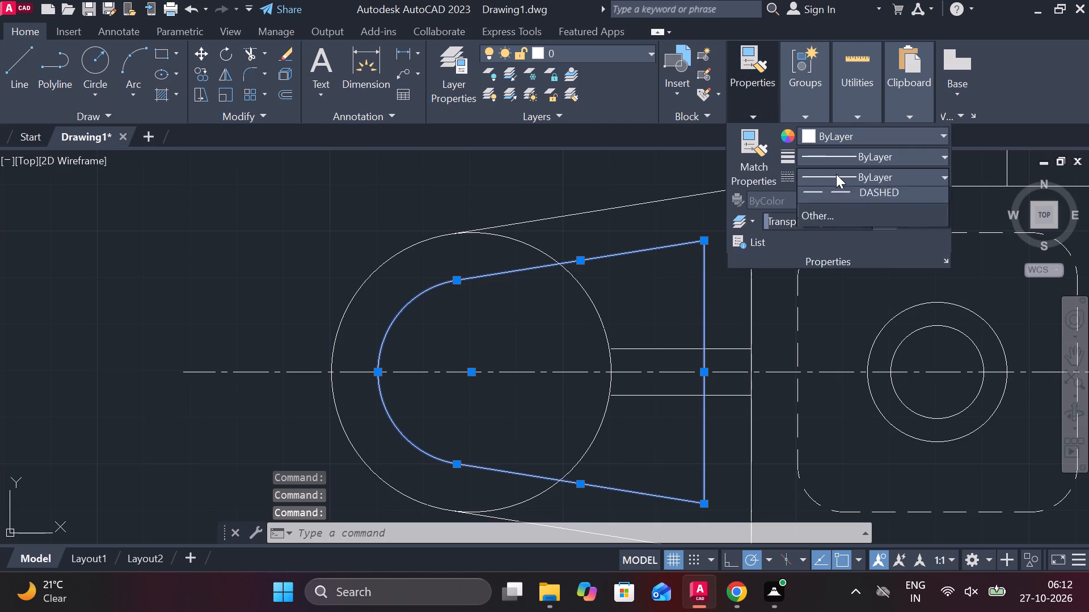
{"action": "left_click", "coordinate": [824, 271]}
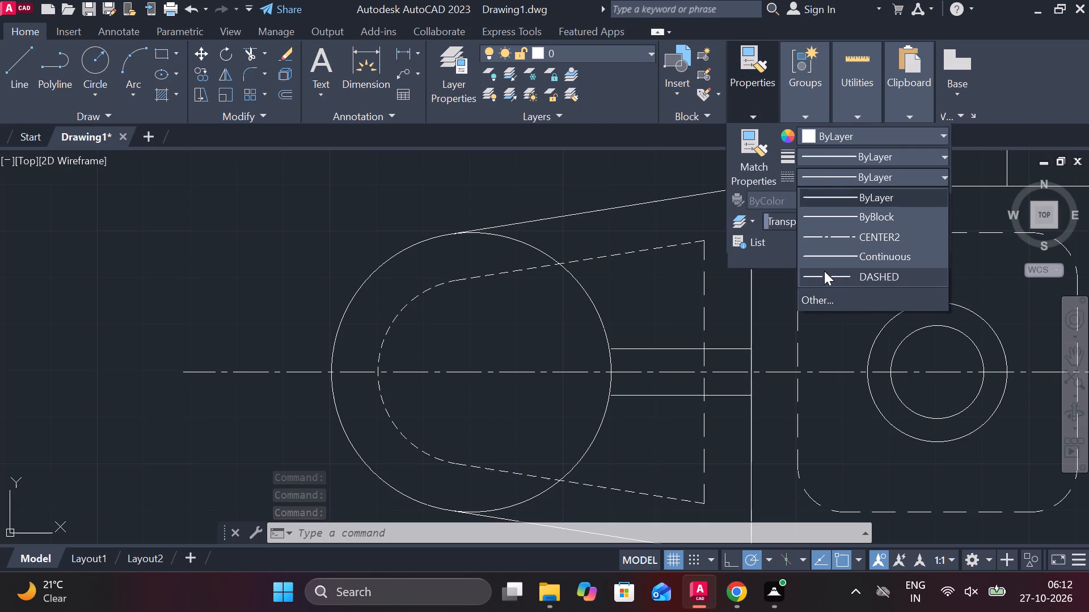
{"action": "key", "text": "Escape"}
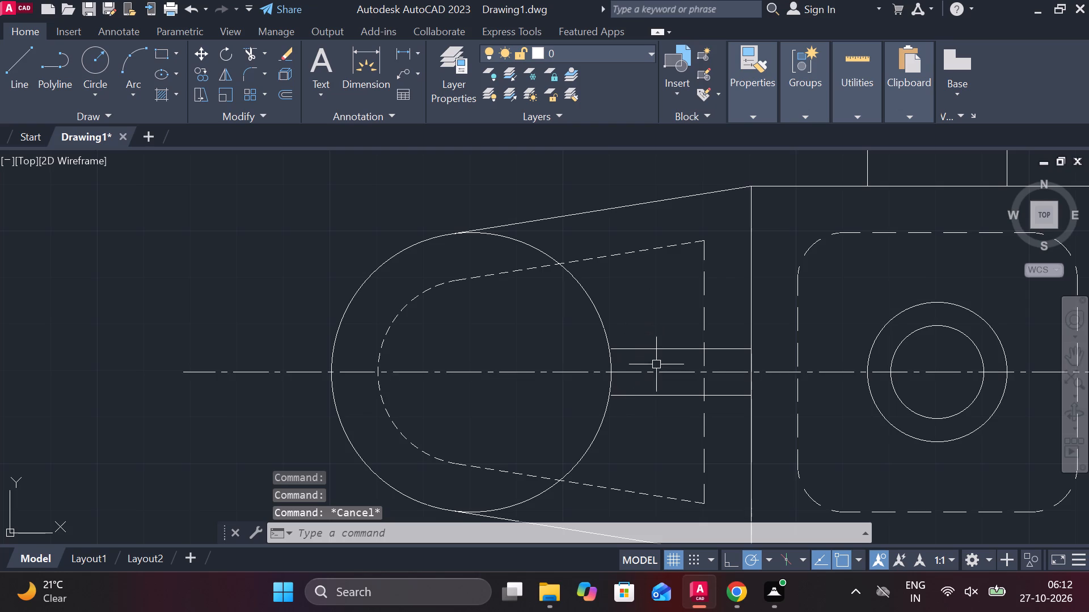
Draw a circle of diameter 20 at the centre of the large circle.
{"action": "middle_click_drag", "start_coordinate": [653, 362], "coordinate": [640, 311]}
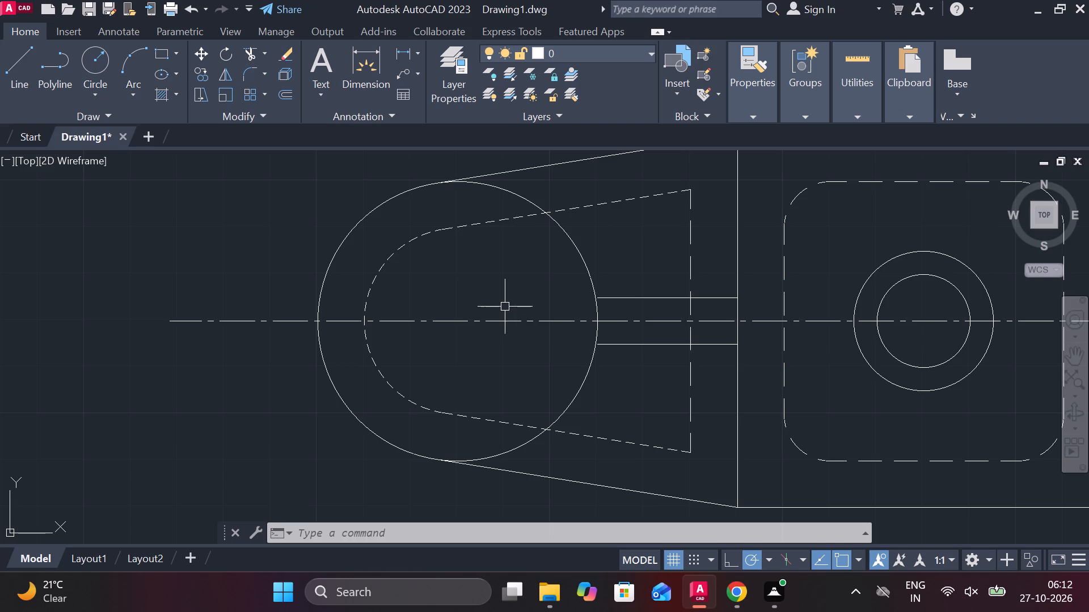
{"action": "key", "text": "Escape"}
{"action": "type", "text": "c"}
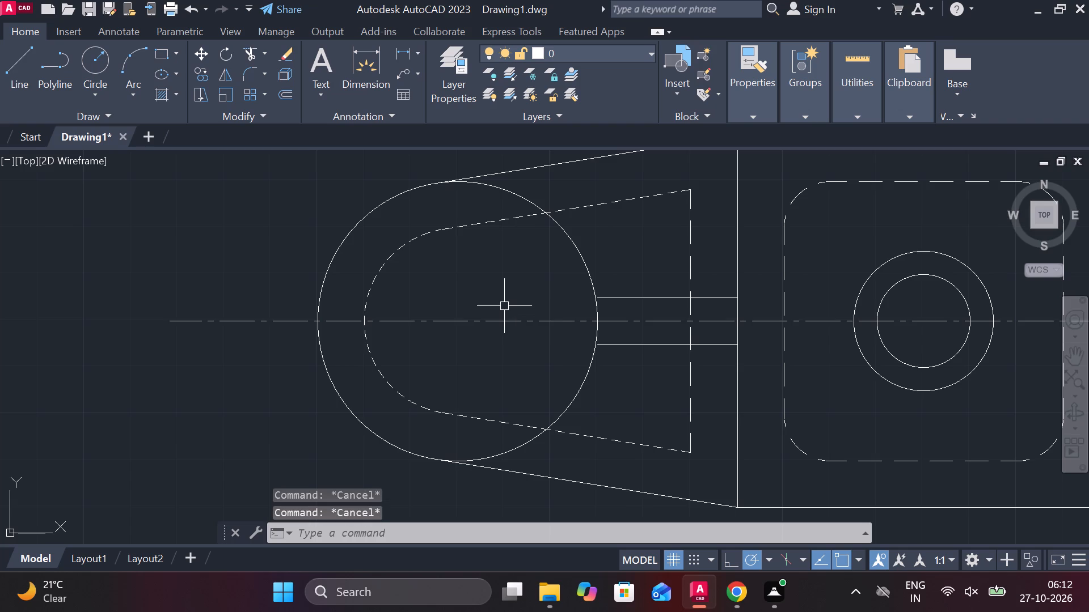
{"action": "key", "text": "space"}
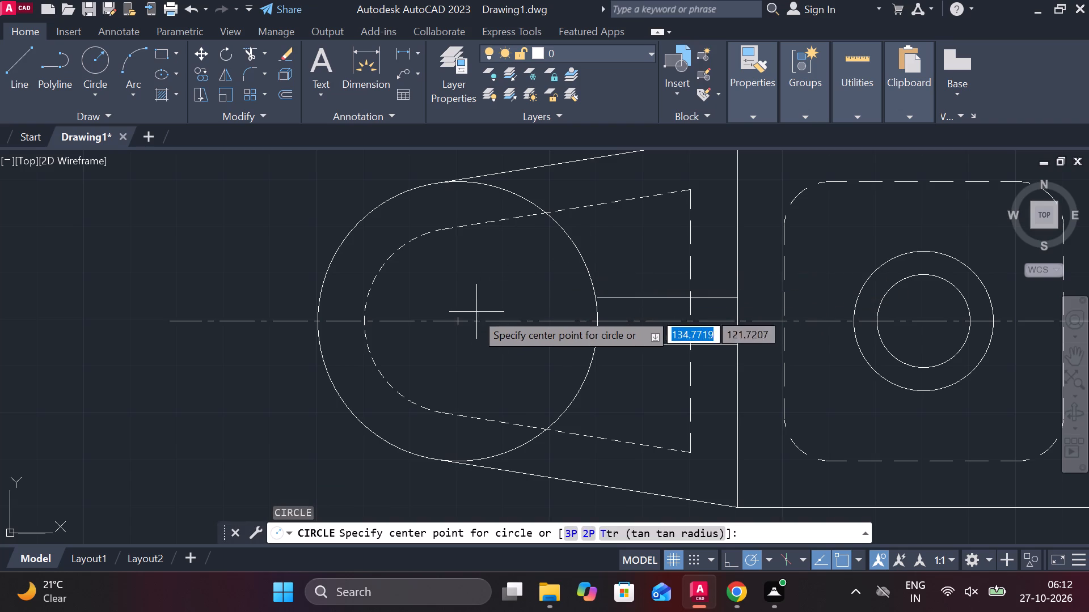
{"action": "left_click", "coordinate": [458, 320]}
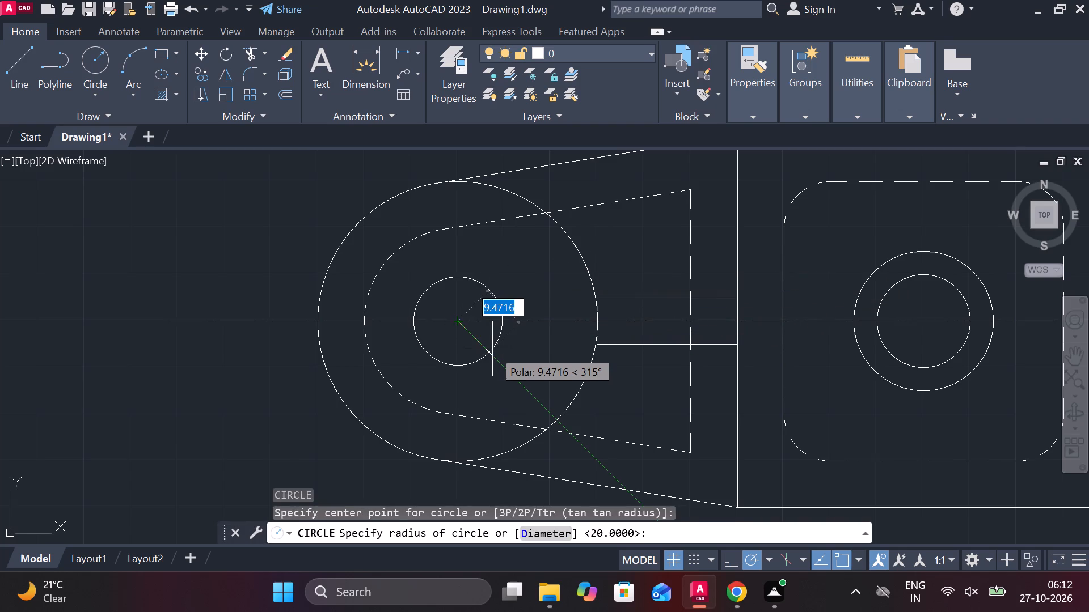
{"action": "type", "text": "d 20"}
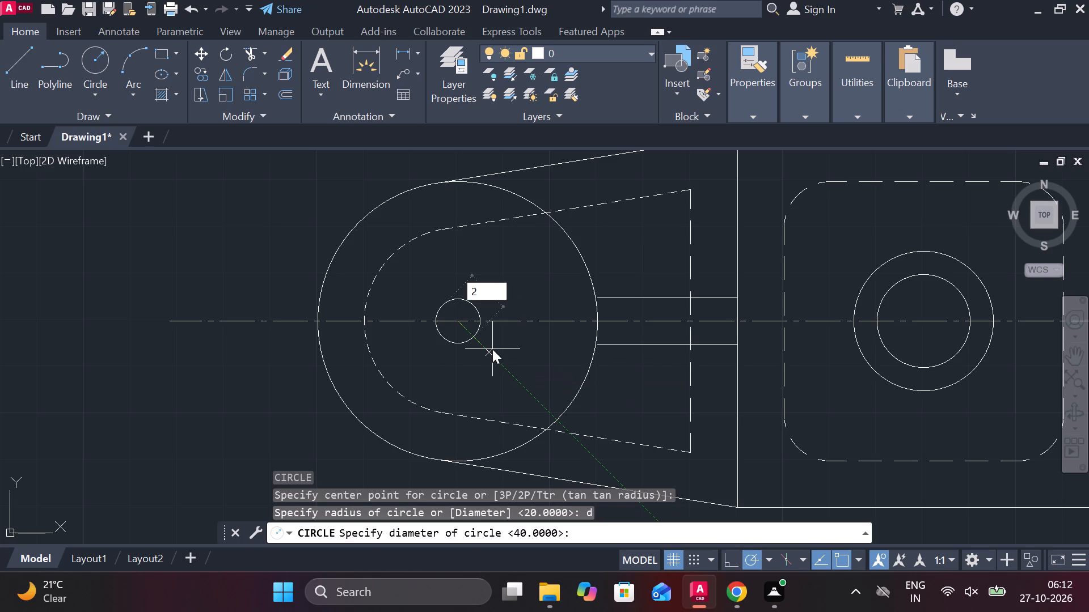
{"action": "key", "text": "Return"}
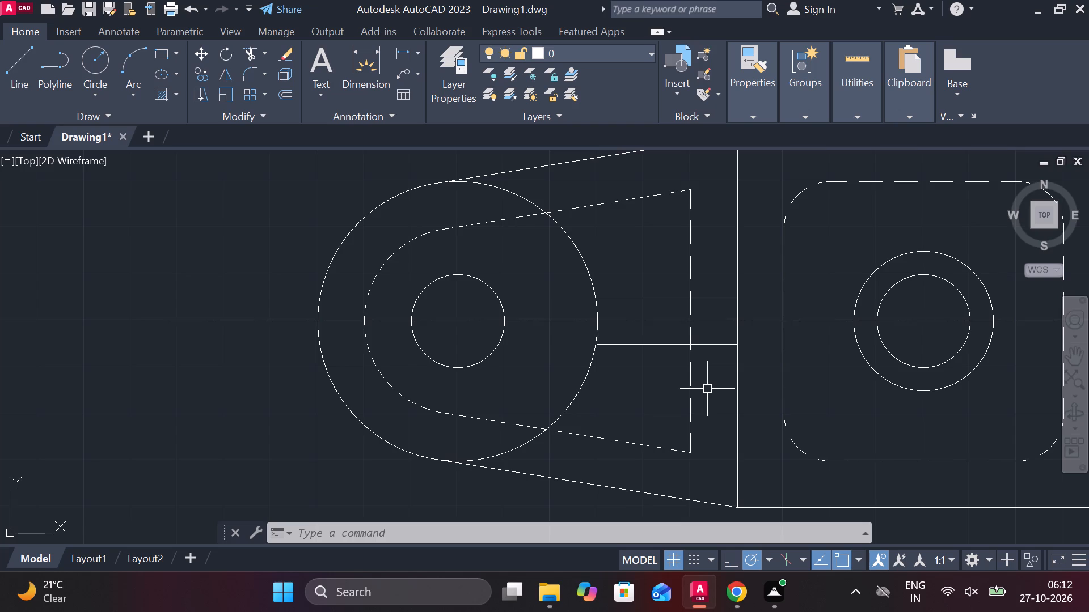
Offset the right edge of the block on top of the square inward by 5.
{"action": "middle_click_drag", "start_coordinate": [766, 383], "coordinate": [668, 409]}
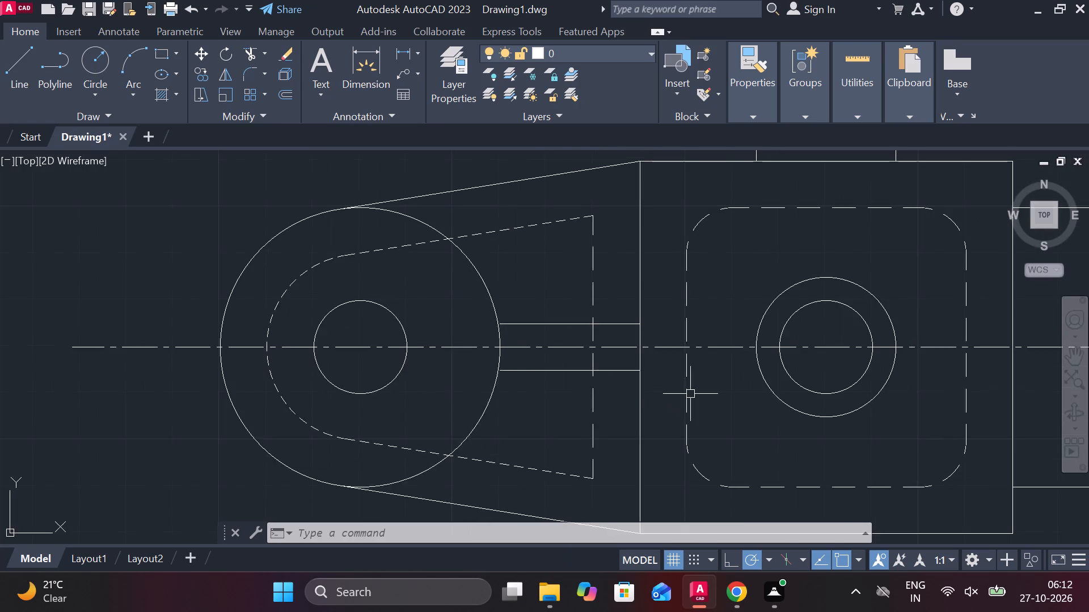
{"action": "scroll", "coordinate": [697, 389], "scroll_direction": "down", "scroll_amount": 1}
{"action": "middle_click_drag", "start_coordinate": [753, 380], "coordinate": [577, 319]}
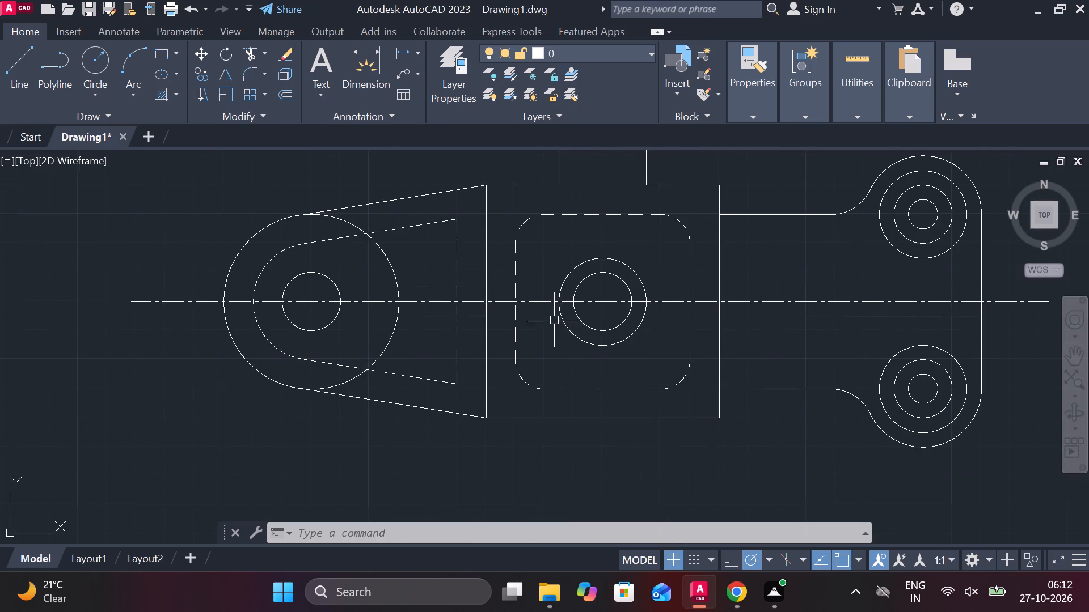
{"action": "middle_click_drag", "start_coordinate": [561, 337], "coordinate": [564, 389]}
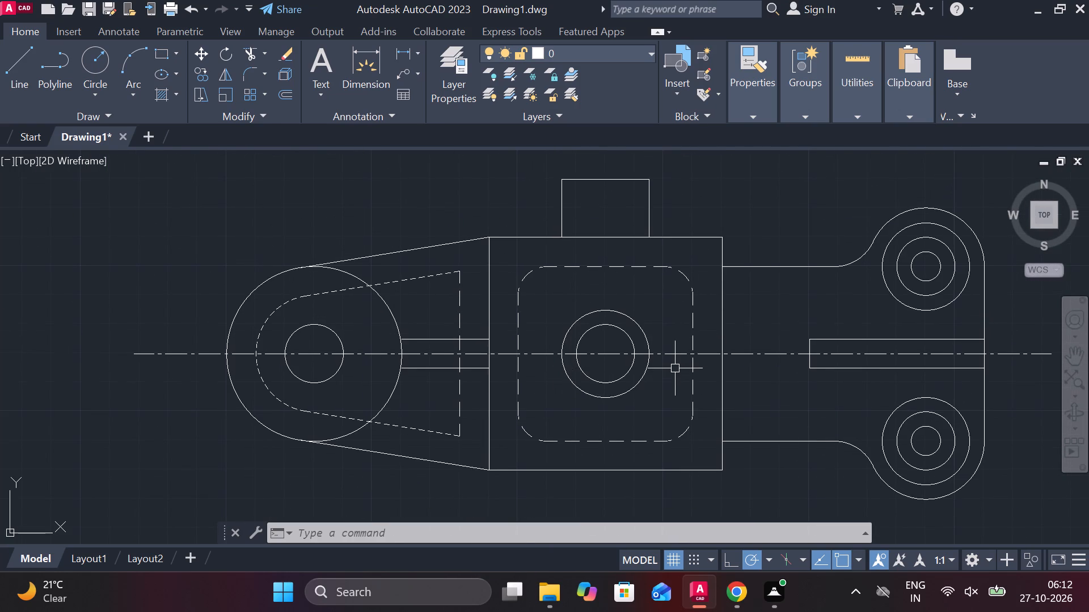
{"action": "middle_click_drag", "start_coordinate": [659, 314], "coordinate": [666, 415]}
{"action": "scroll", "coordinate": [656, 367], "scroll_direction": "up", "scroll_amount": 1}
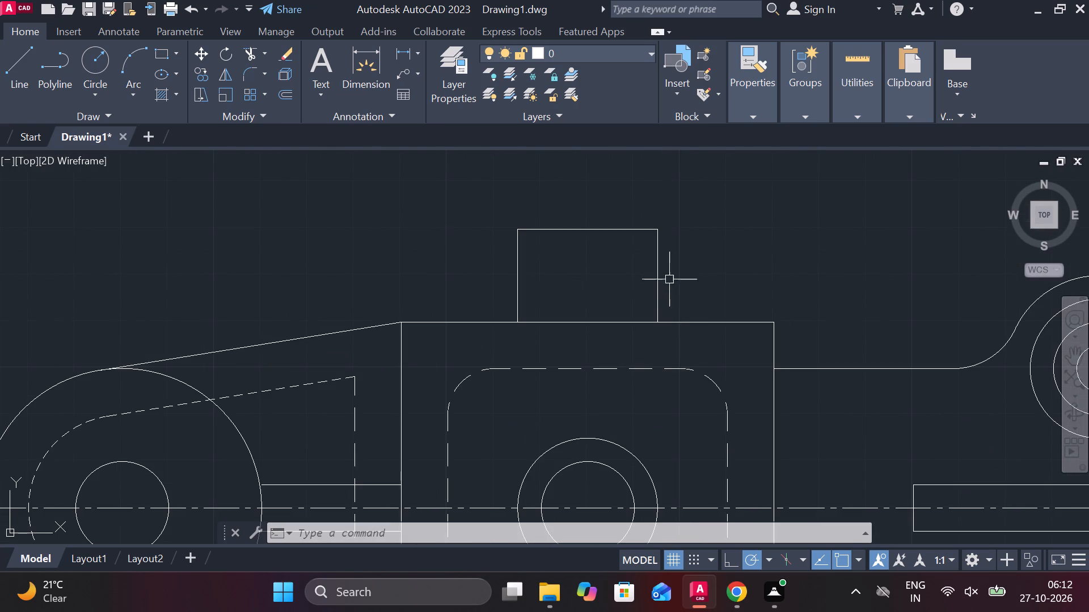
{"action": "left_click", "coordinate": [651, 266]}
{"action": "left_click", "coordinate": [653, 271]}
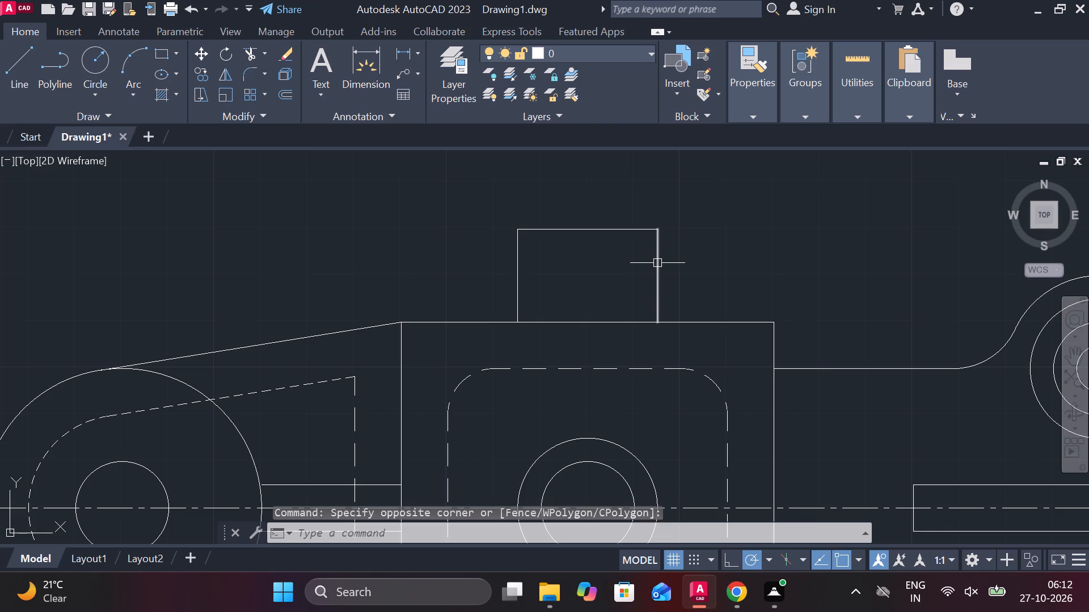
{"action": "left_click", "coordinate": [657, 263]}
{"action": "key", "text": "o"}
{"action": "key", "text": "Return"}
{"action": "key", "text": "Return"}
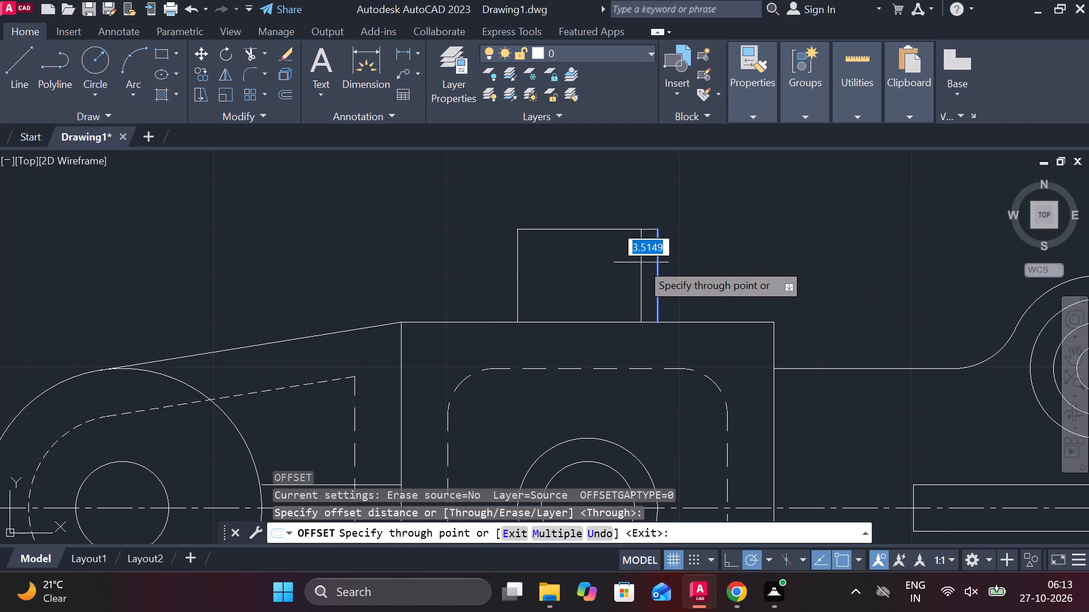
{"action": "key", "text": "1"}
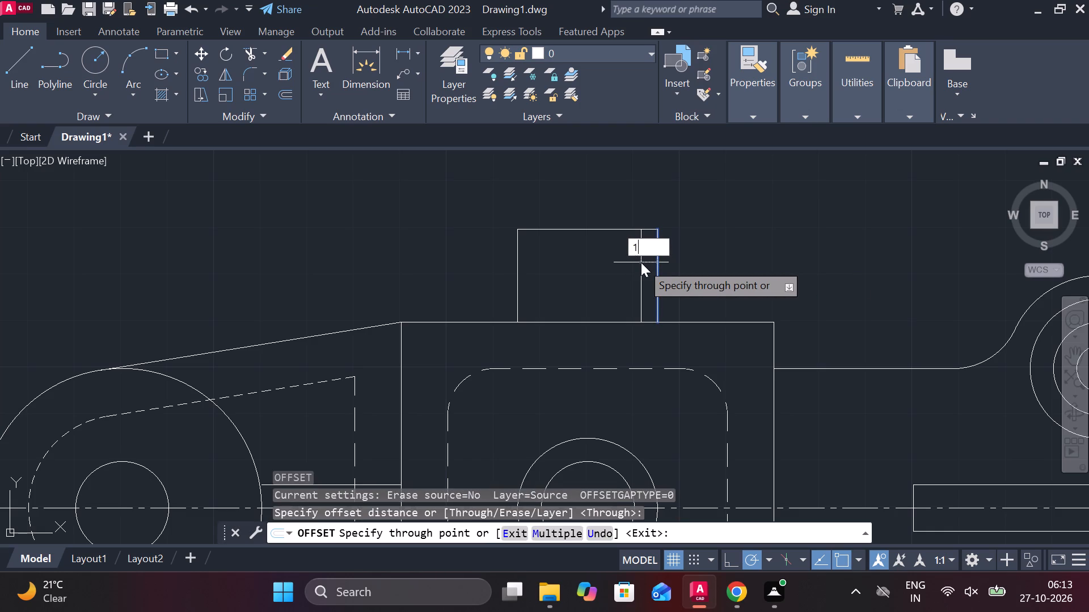
{"action": "key", "text": "BackSpace"}
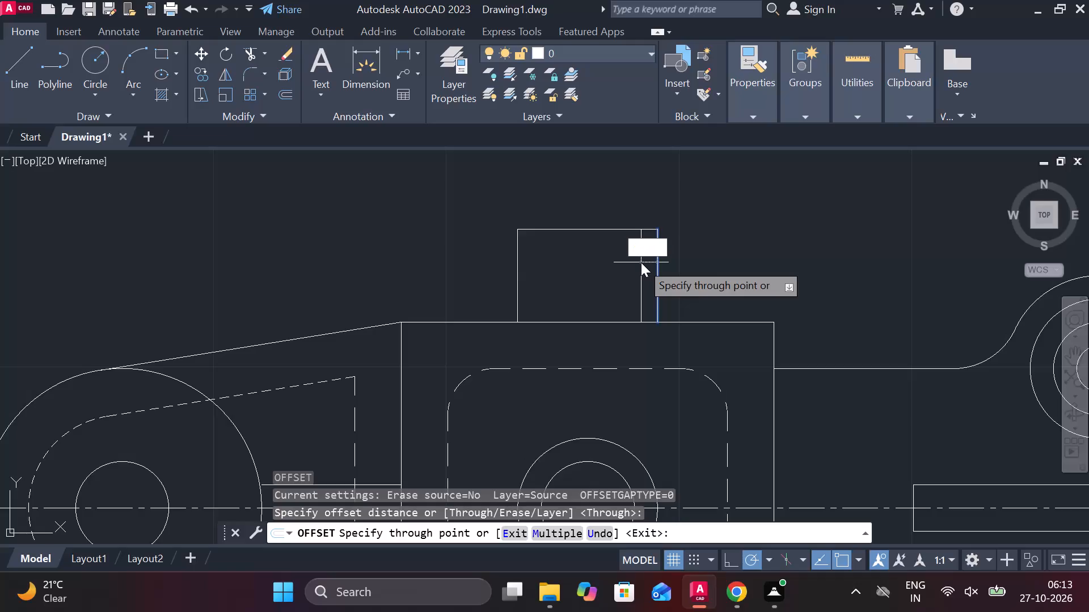
{"action": "key", "text": "5"}
{"action": "key", "text": "Return"}
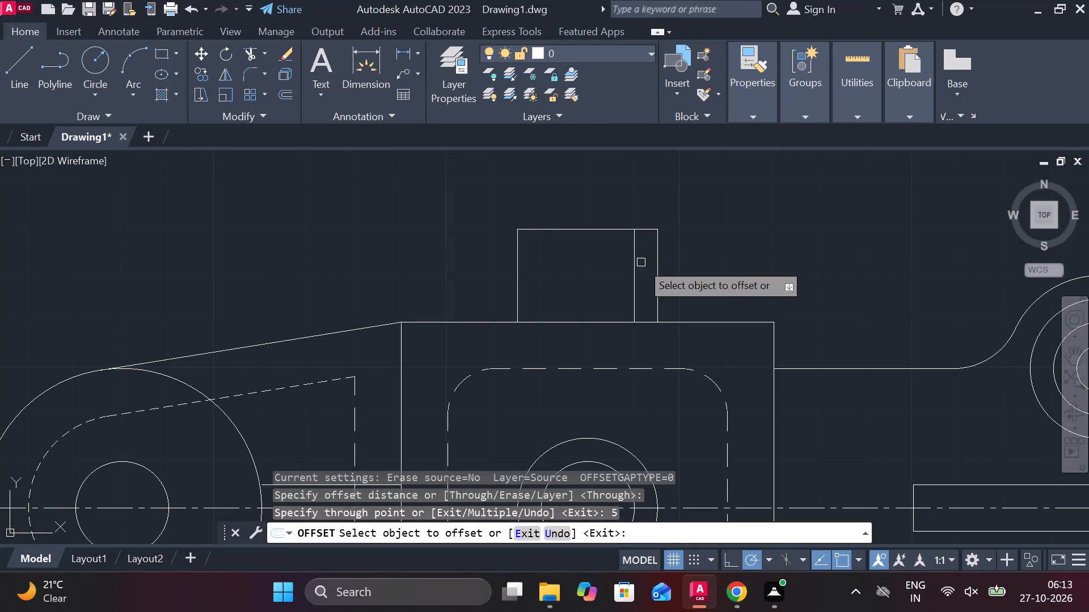
Offset the left edge of the block on top of the square inward by 5.
{"action": "left_click", "coordinate": [516, 266]}
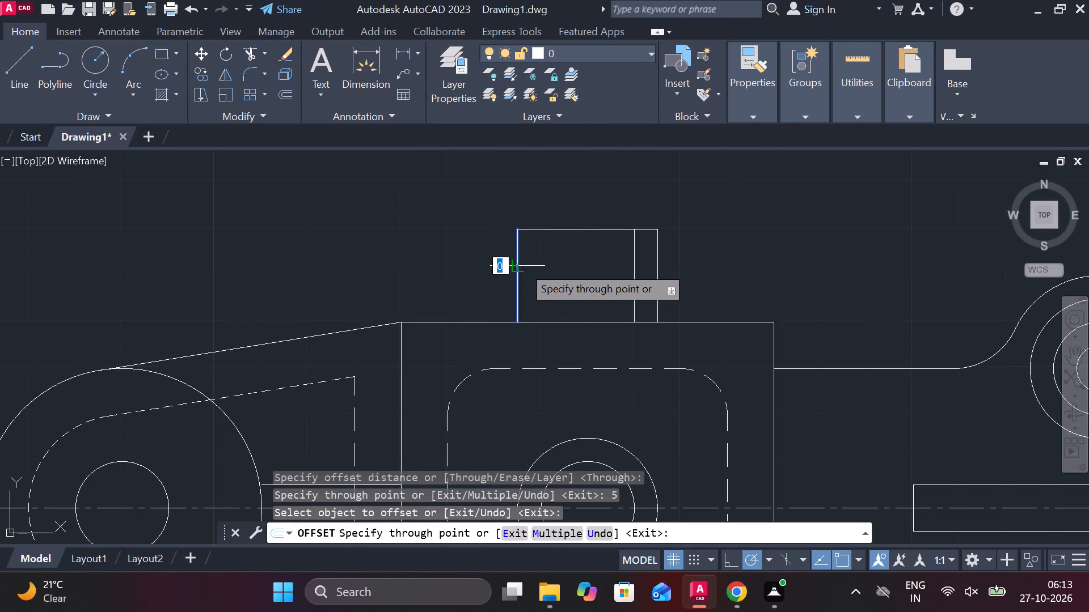
{"action": "key", "text": "5"}
{"action": "key", "text": "space"}
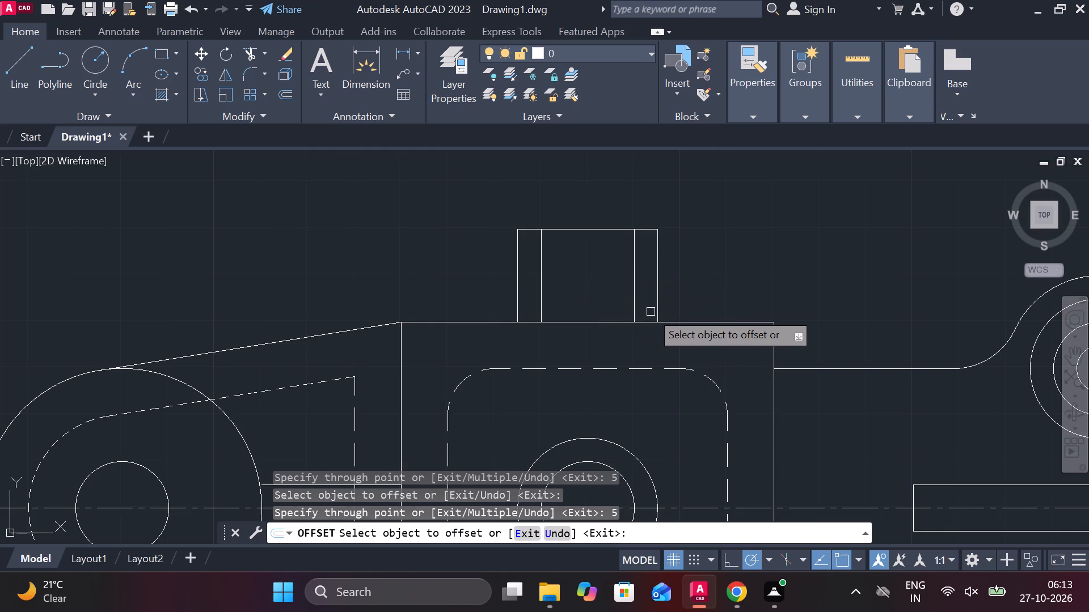
{"action": "scroll", "coordinate": [655, 338], "scroll_direction": "up", "scroll_amount": 1}
{"action": "scroll", "coordinate": [651, 352], "scroll_direction": "down", "scroll_amount": 2}
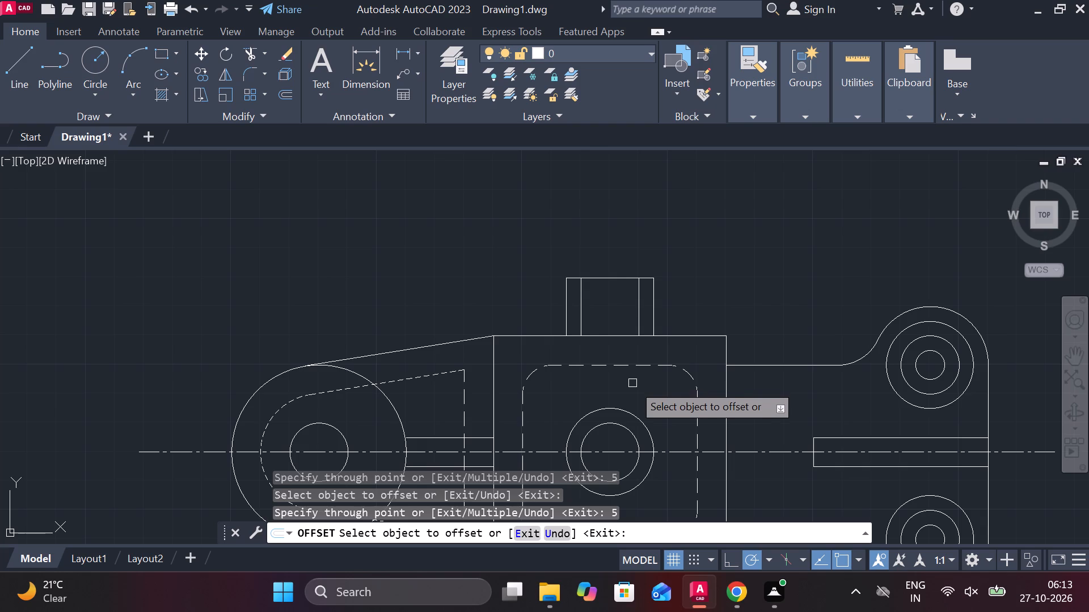
{"action": "middle_click_drag", "start_coordinate": [633, 386], "coordinate": [628, 375]}
{"action": "scroll", "coordinate": [559, 286], "scroll_direction": "up", "scroll_amount": 2}
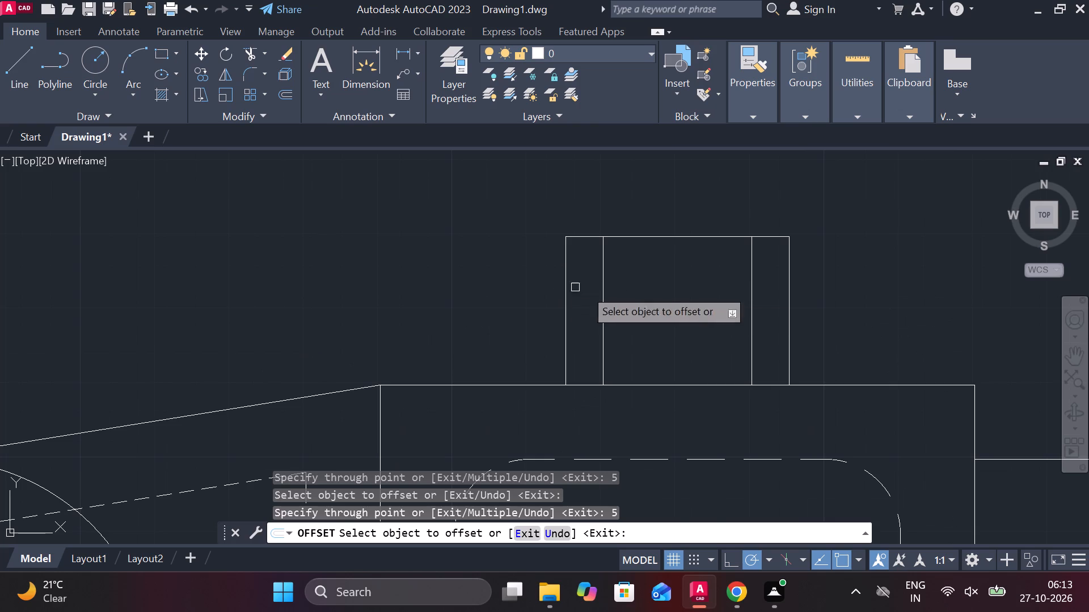
{"action": "key", "text": "Escape"}
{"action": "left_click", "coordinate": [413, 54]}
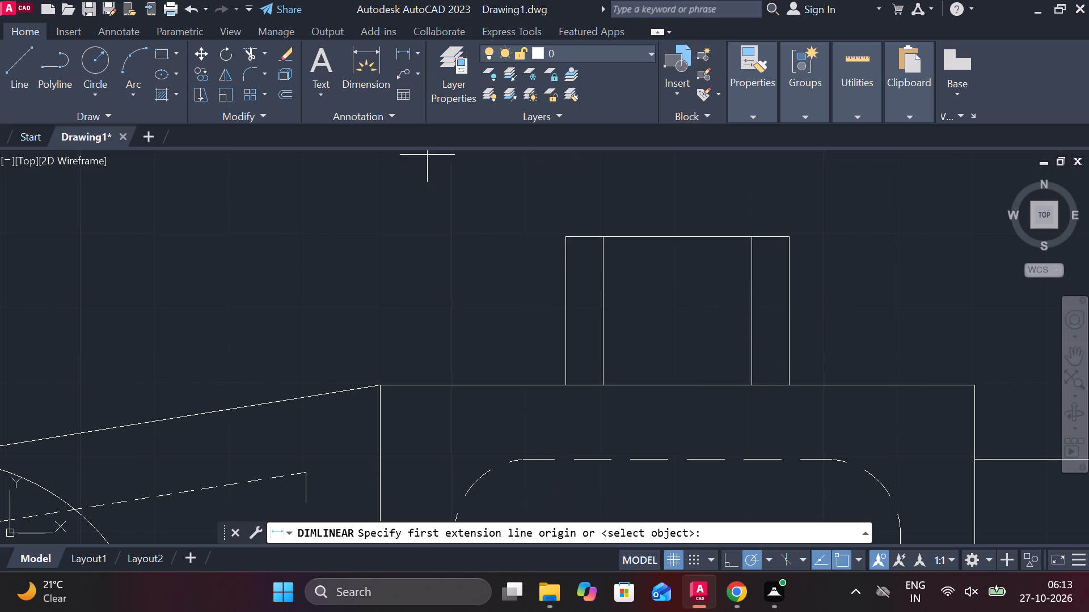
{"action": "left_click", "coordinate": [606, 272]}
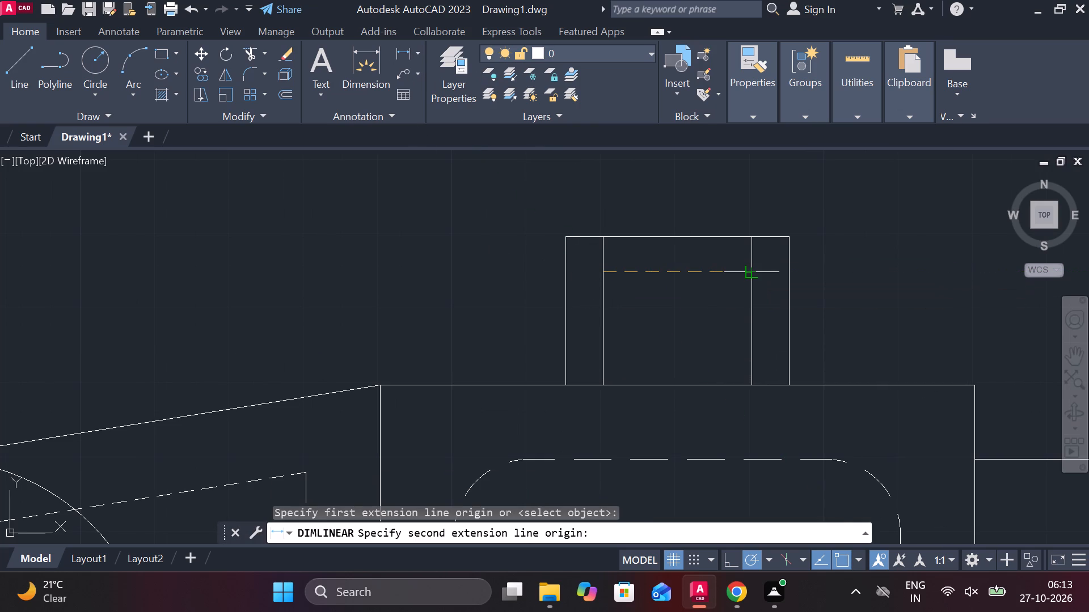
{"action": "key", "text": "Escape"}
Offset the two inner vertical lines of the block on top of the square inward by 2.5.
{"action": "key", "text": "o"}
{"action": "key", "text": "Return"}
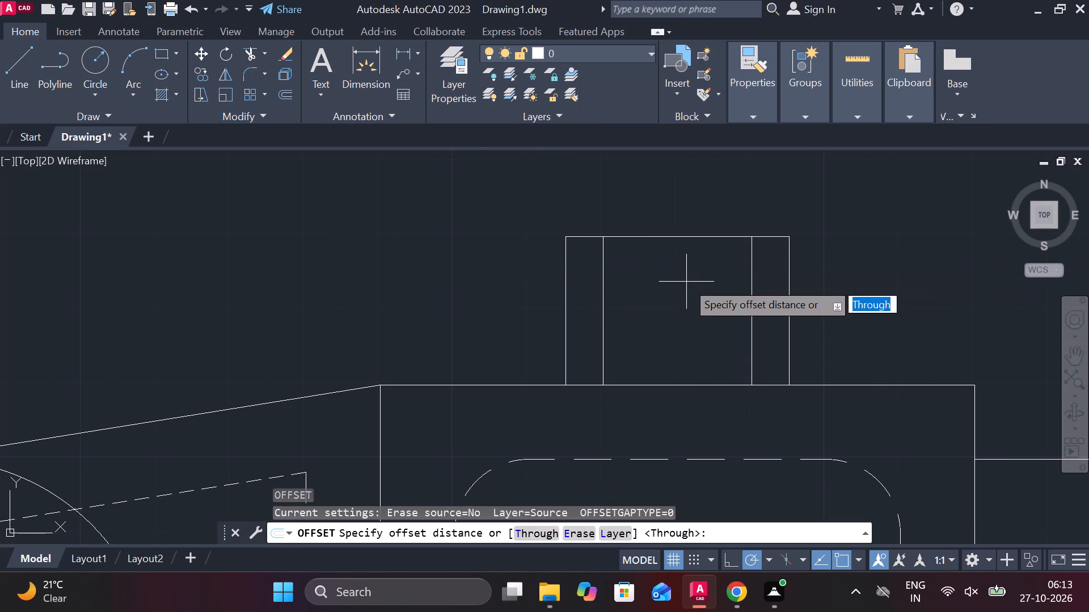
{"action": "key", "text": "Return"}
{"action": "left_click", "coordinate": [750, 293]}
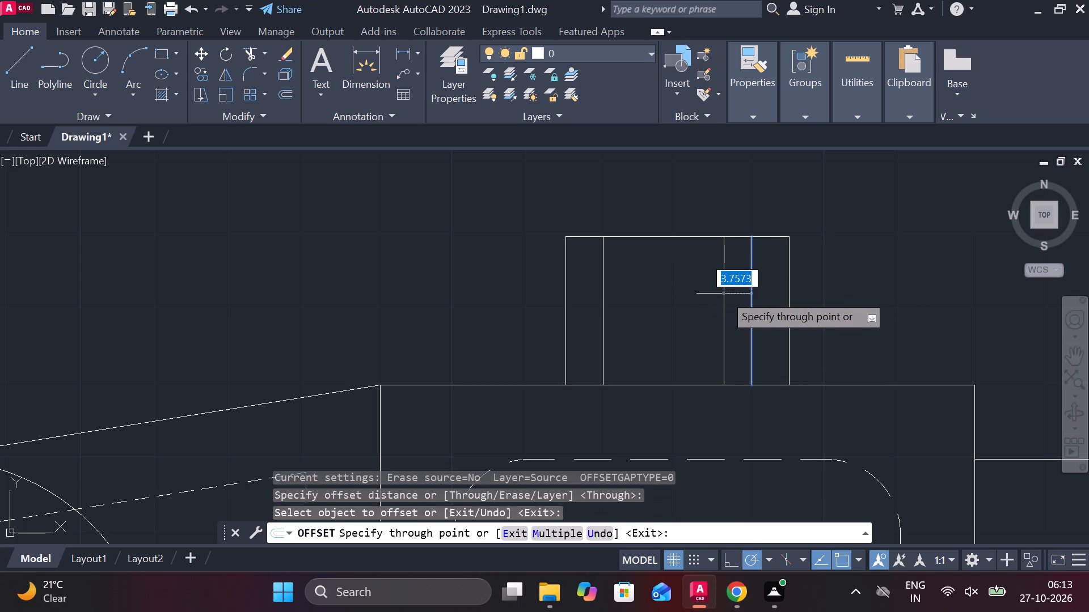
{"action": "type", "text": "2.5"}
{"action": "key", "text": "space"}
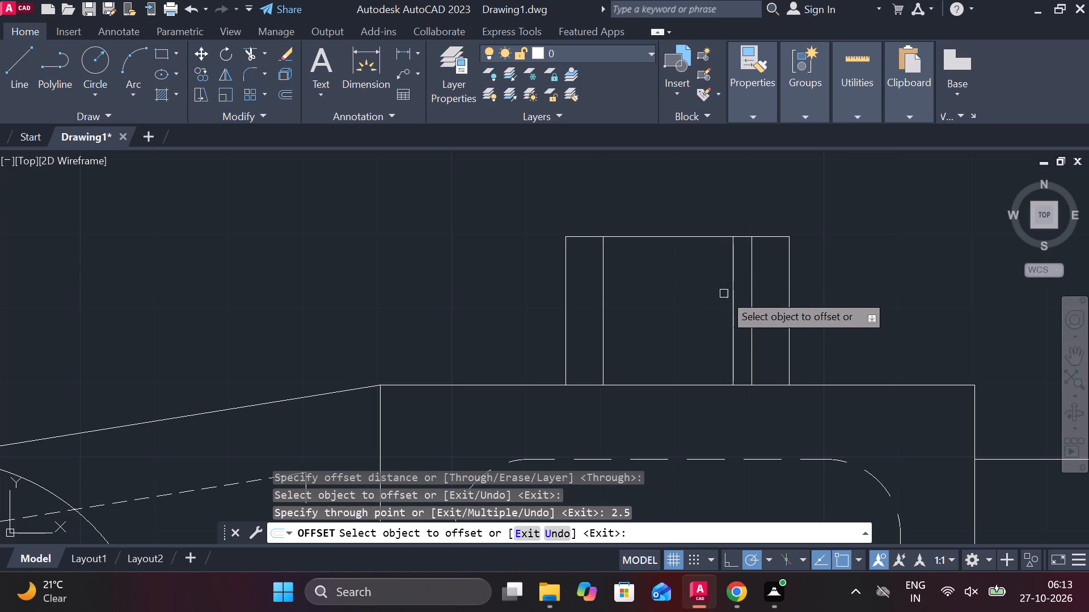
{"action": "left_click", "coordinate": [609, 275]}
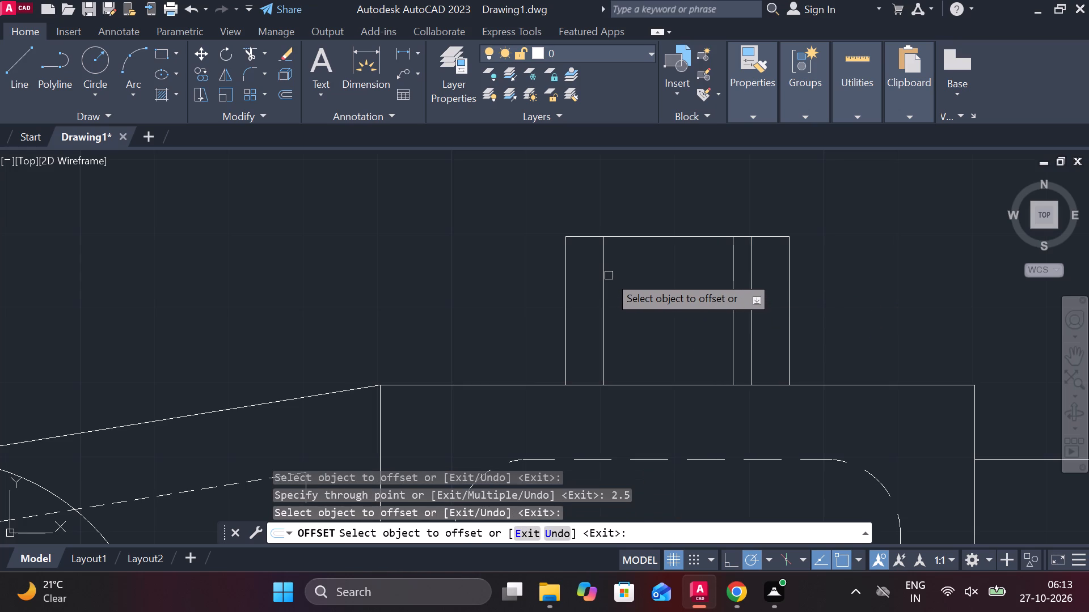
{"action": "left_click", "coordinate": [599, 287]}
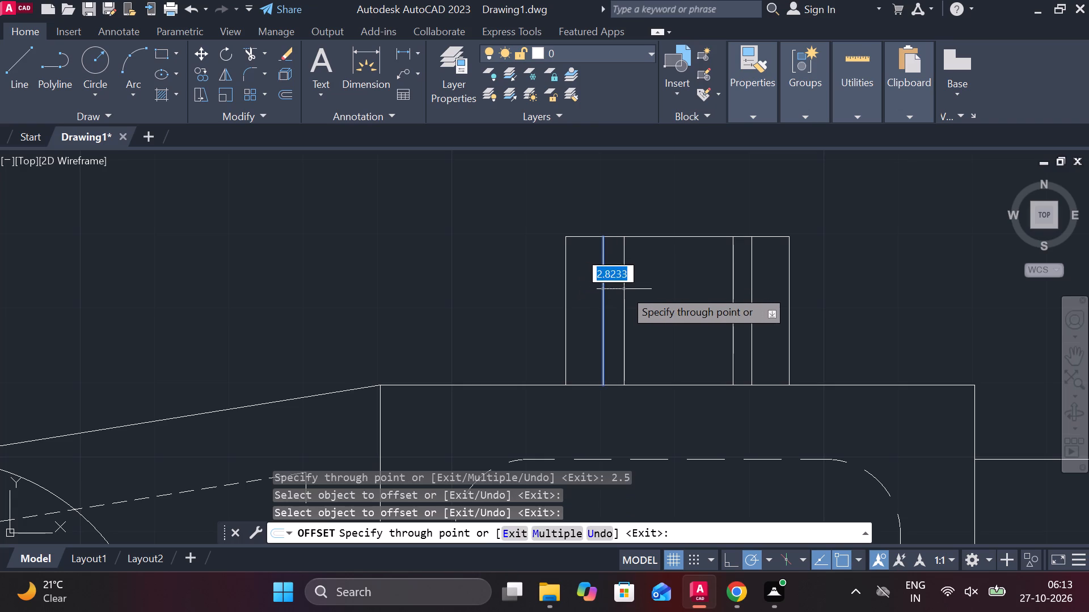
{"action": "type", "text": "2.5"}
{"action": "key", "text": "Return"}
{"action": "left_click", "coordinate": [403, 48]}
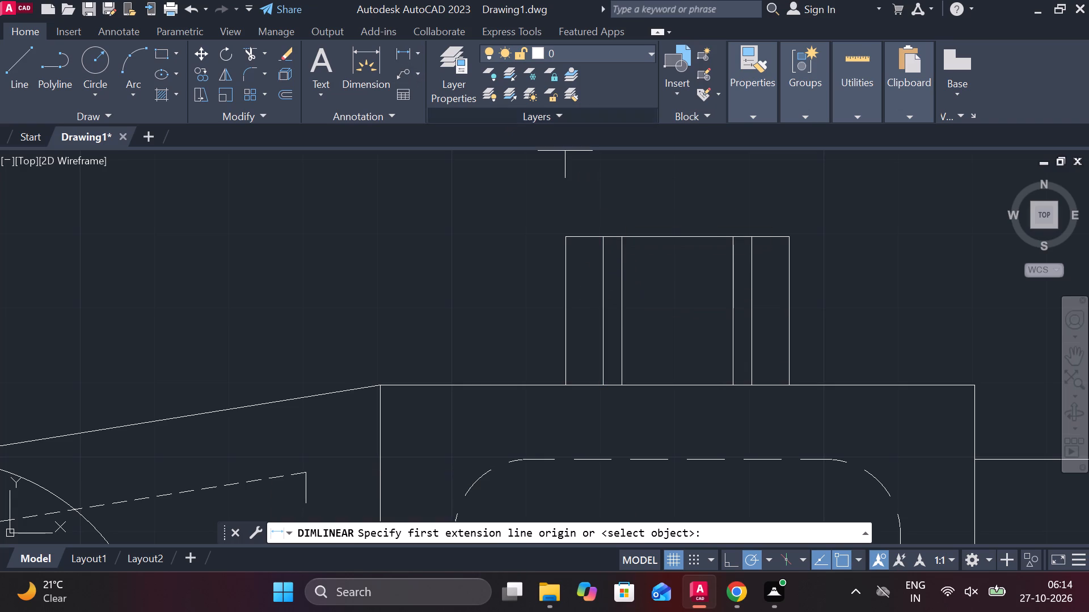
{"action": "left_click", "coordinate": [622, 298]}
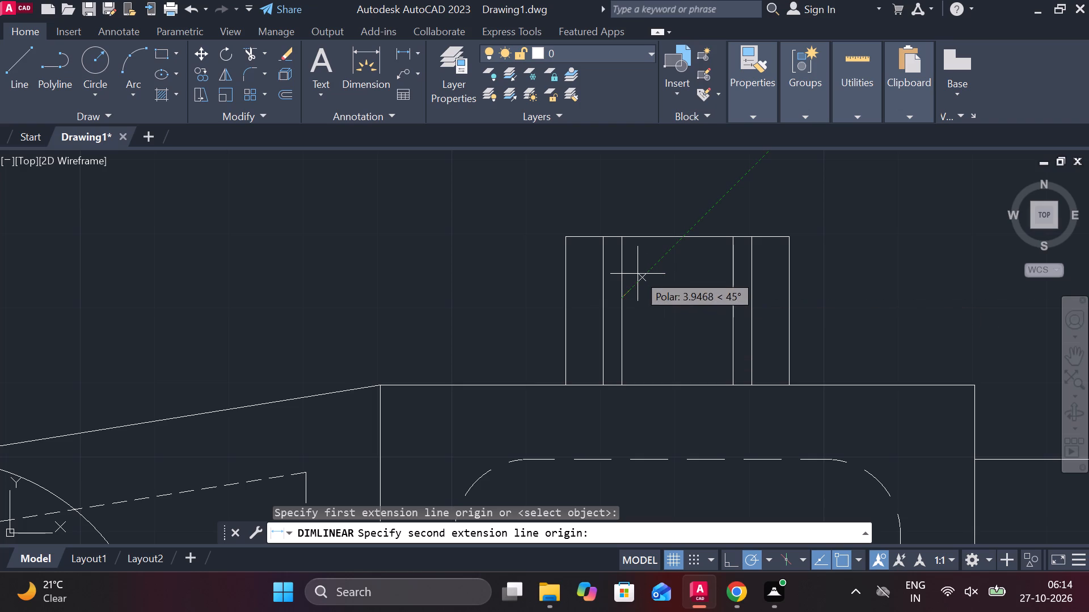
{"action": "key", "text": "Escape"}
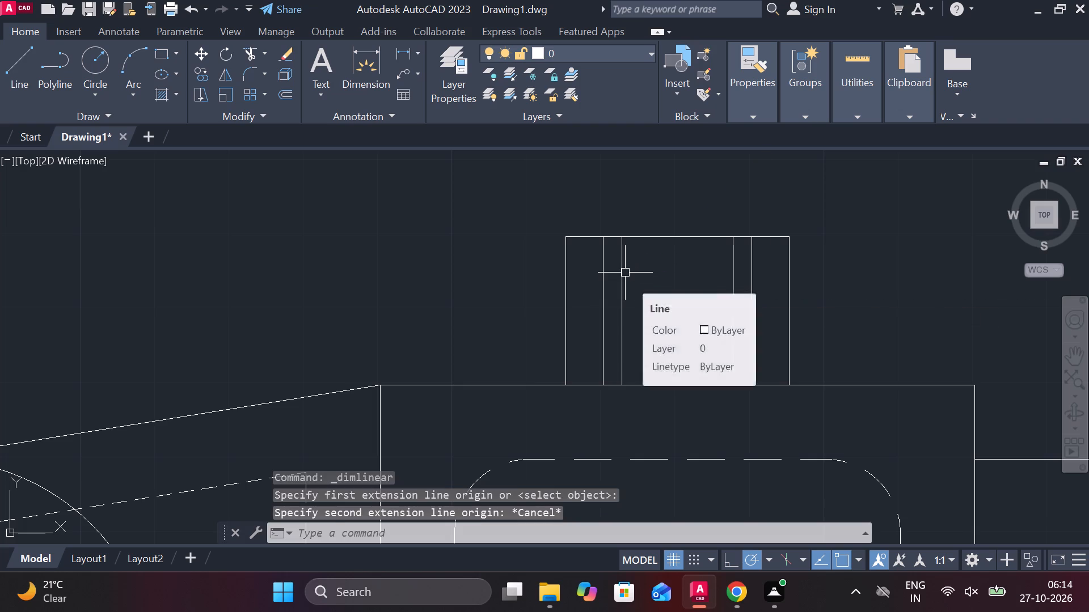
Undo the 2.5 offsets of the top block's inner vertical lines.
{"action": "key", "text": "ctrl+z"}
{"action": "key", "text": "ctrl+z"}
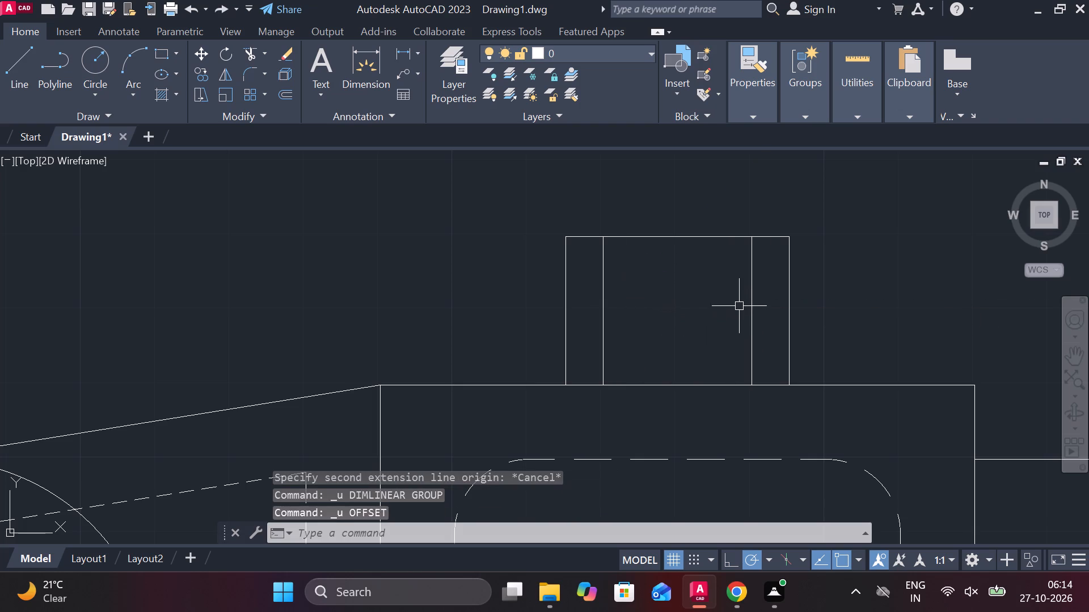
Offset the two inner vertical lines of the block on top of the square inward by 5.
{"action": "key", "text": "o"}
{"action": "key", "text": "Return"}
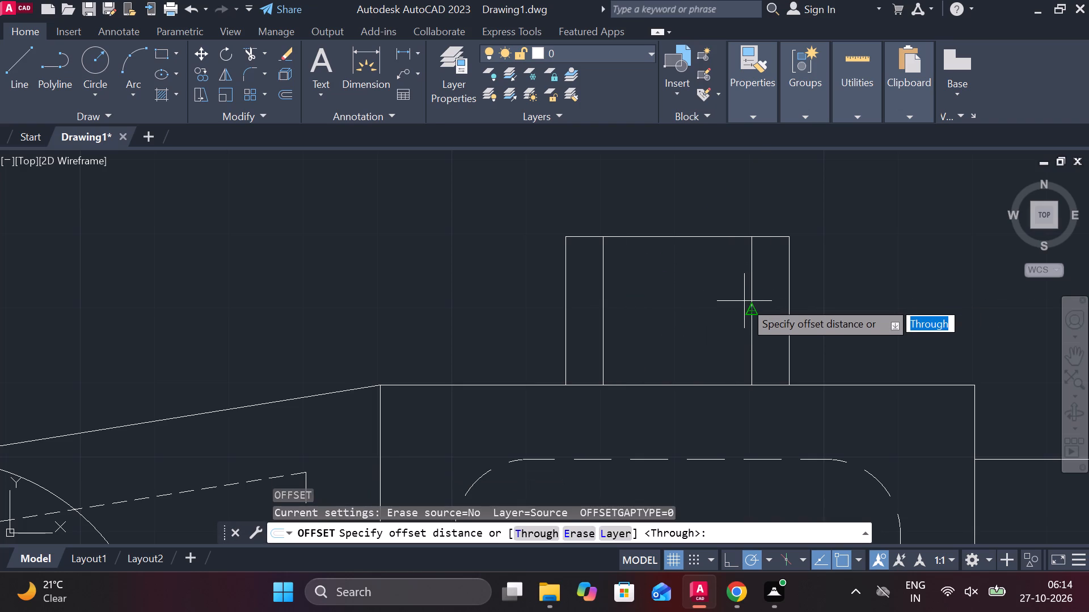
{"action": "key", "text": "Return"}
{"action": "left_click", "coordinate": [747, 295]}
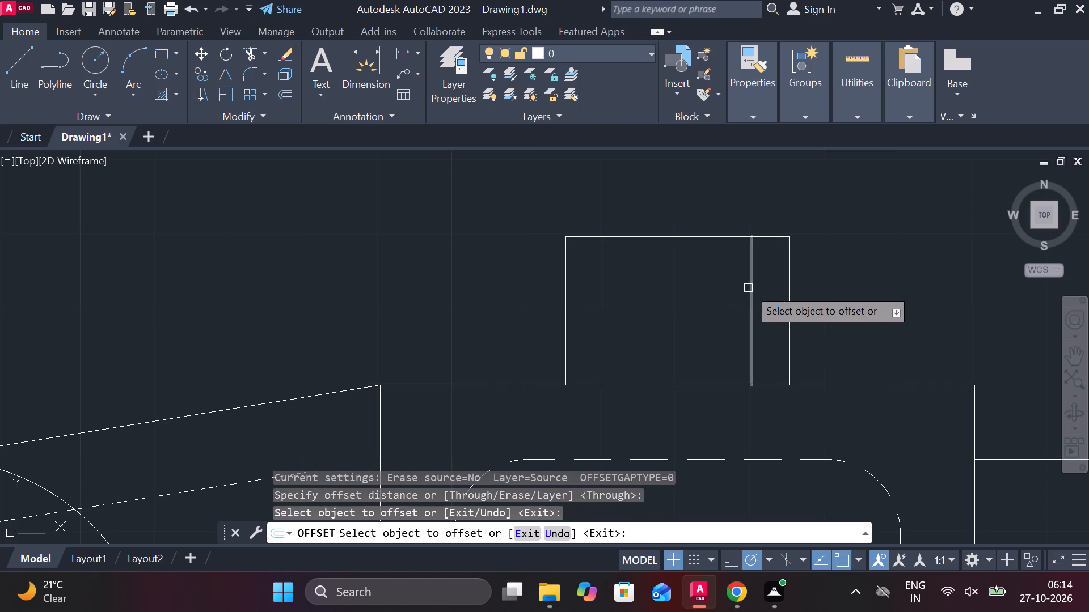
{"action": "left_click", "coordinate": [748, 288]}
{"action": "type", "text": "5"}
{"action": "key", "text": "space"}
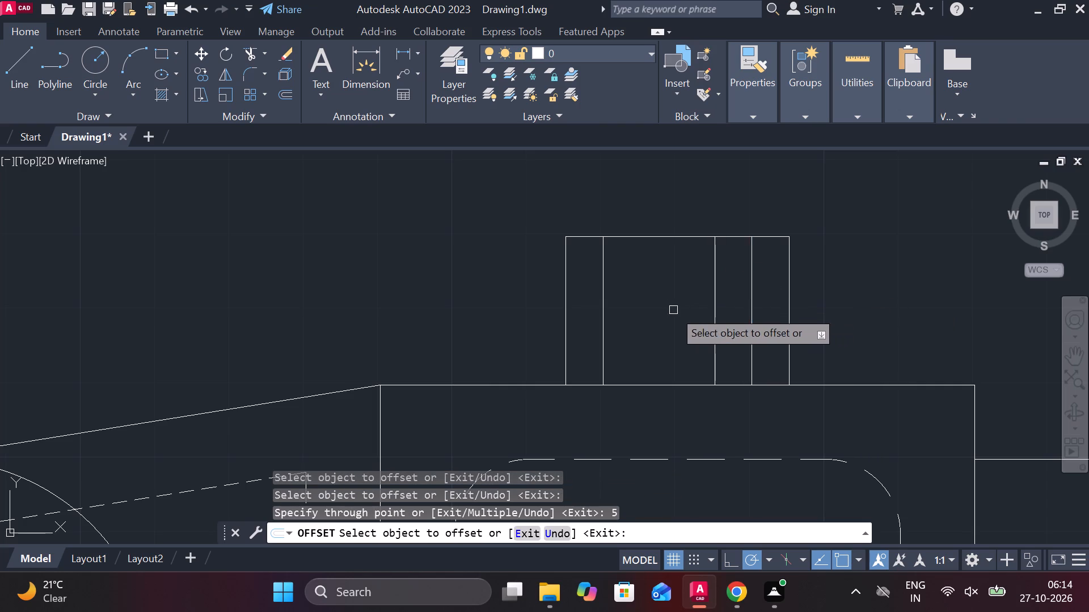
{"action": "left_click", "coordinate": [606, 279]}
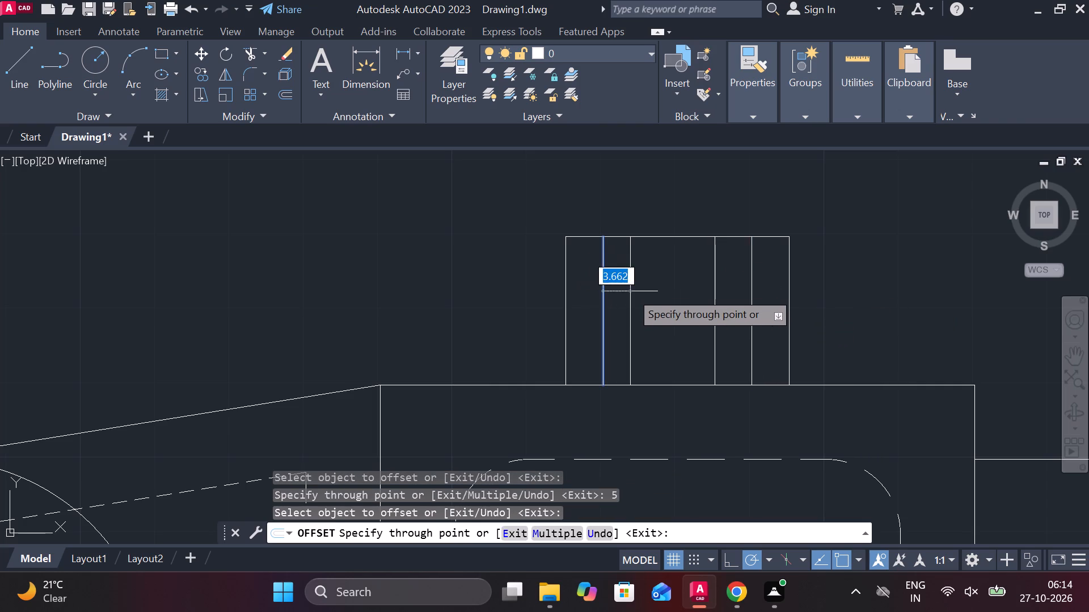
{"action": "type", "text": "5"}
{"action": "key", "text": "space"}
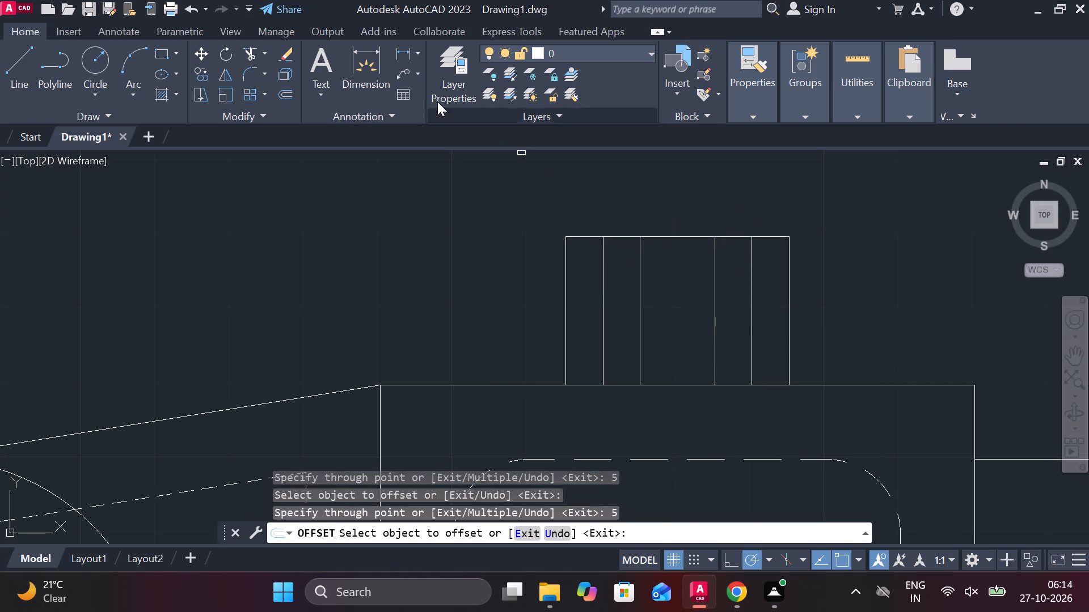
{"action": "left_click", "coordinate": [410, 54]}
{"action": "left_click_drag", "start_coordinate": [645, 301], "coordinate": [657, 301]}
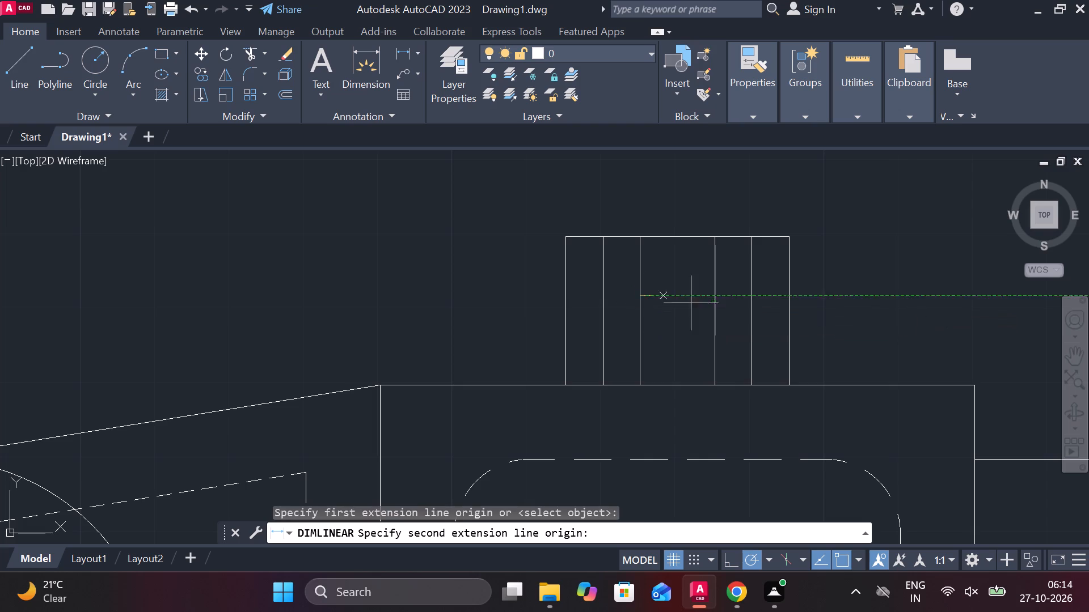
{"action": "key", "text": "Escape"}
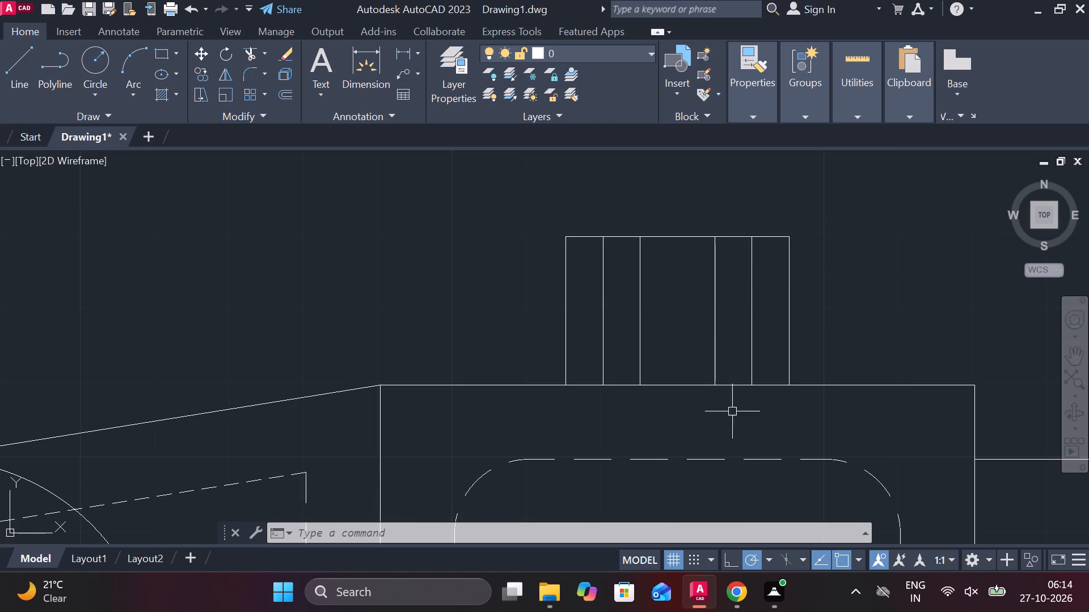
Extend the top block's four inner vertical lines down to the upper edge of the dashed rounded pocket in the square.
{"action": "type", "text": "ex"}
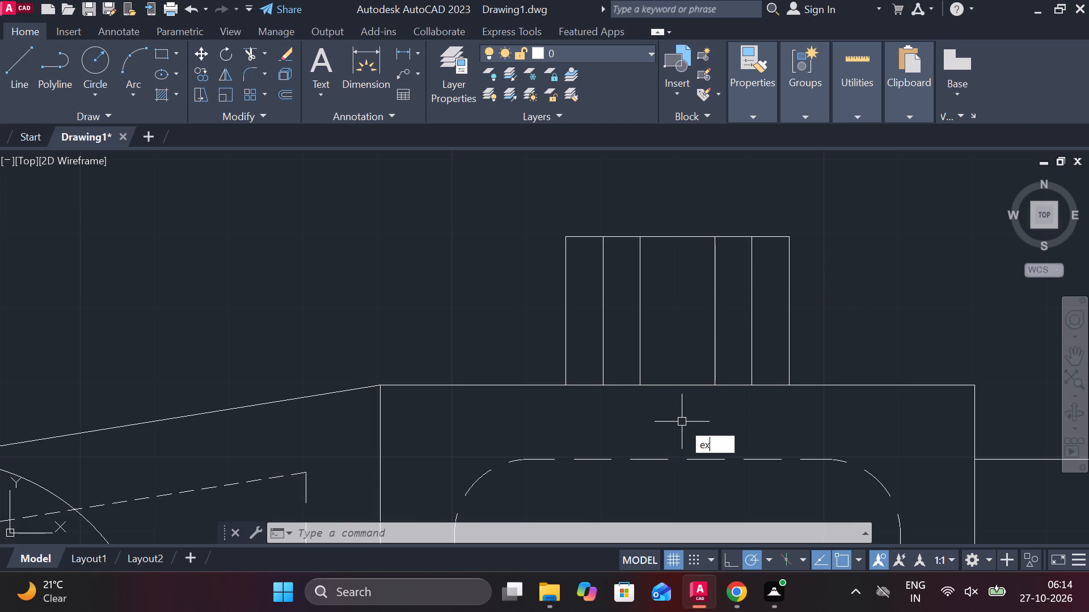
{"action": "key", "text": "space"}
{"action": "left_click", "coordinate": [600, 366]}
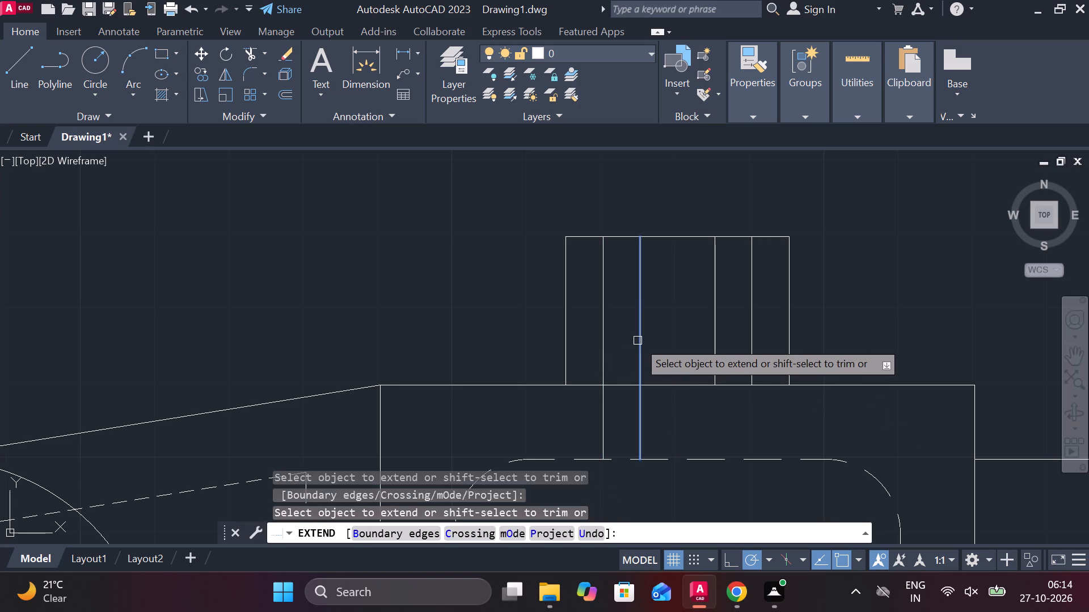
{"action": "left_click", "coordinate": [638, 341]}
{"action": "left_click", "coordinate": [714, 329]}
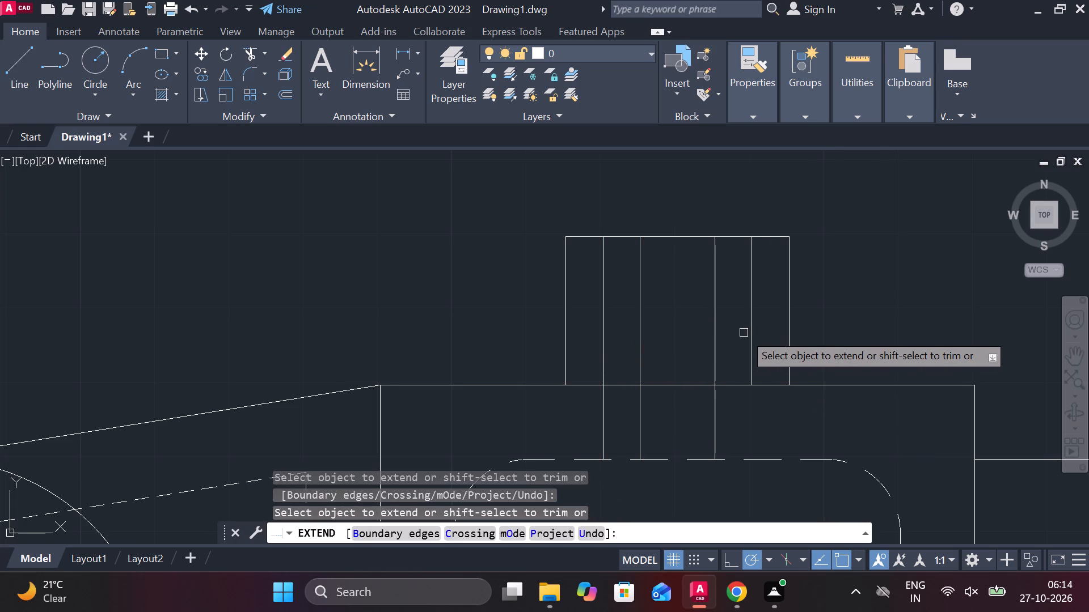
{"action": "left_click", "coordinate": [751, 342]}
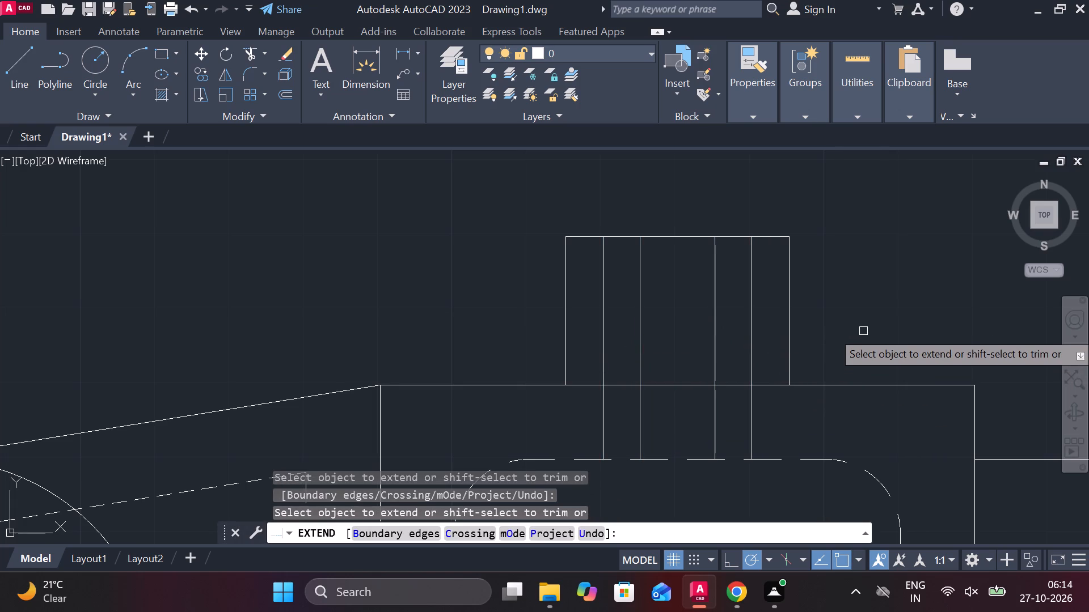
{"action": "middle_click_drag", "start_coordinate": [840, 319], "coordinate": [792, 228]}
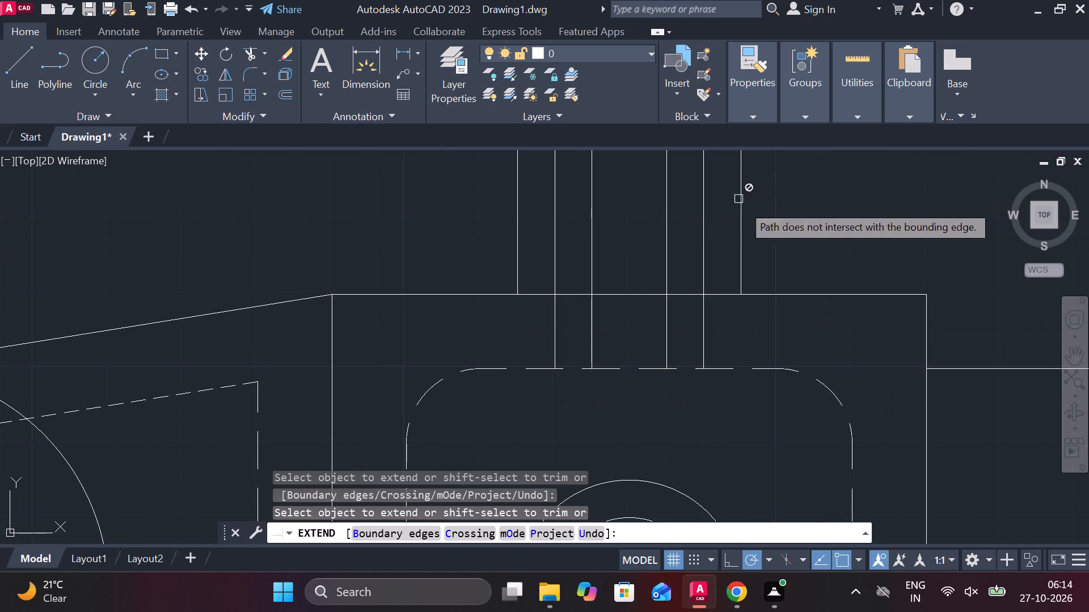
{"action": "key", "text": "Escape"}
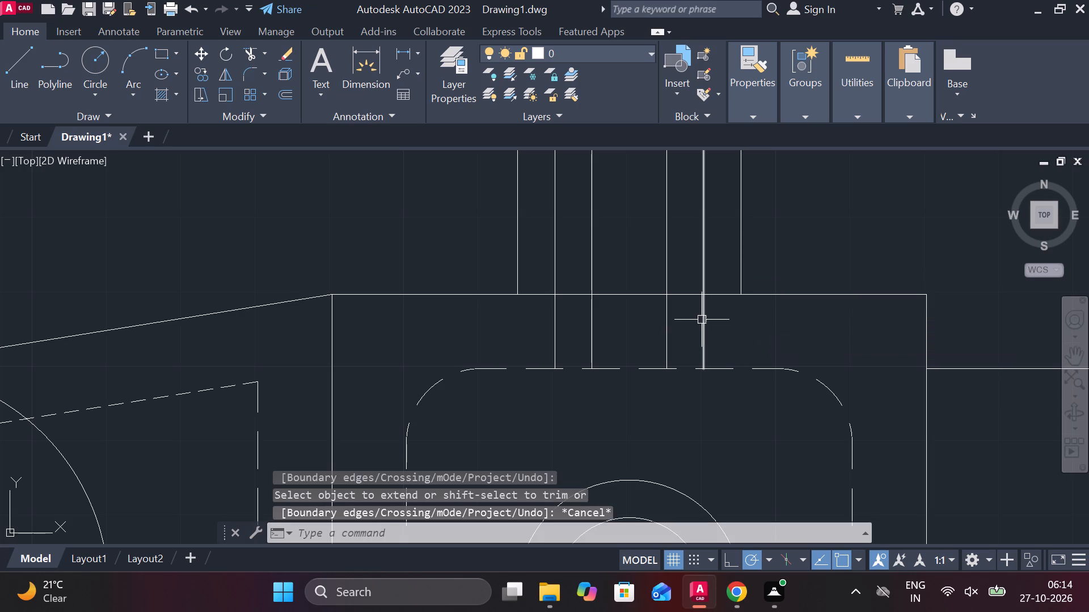
Change the linetype of the top block's four inner vertical lines to DASHED.
{"action": "left_click", "coordinate": [742, 325]}
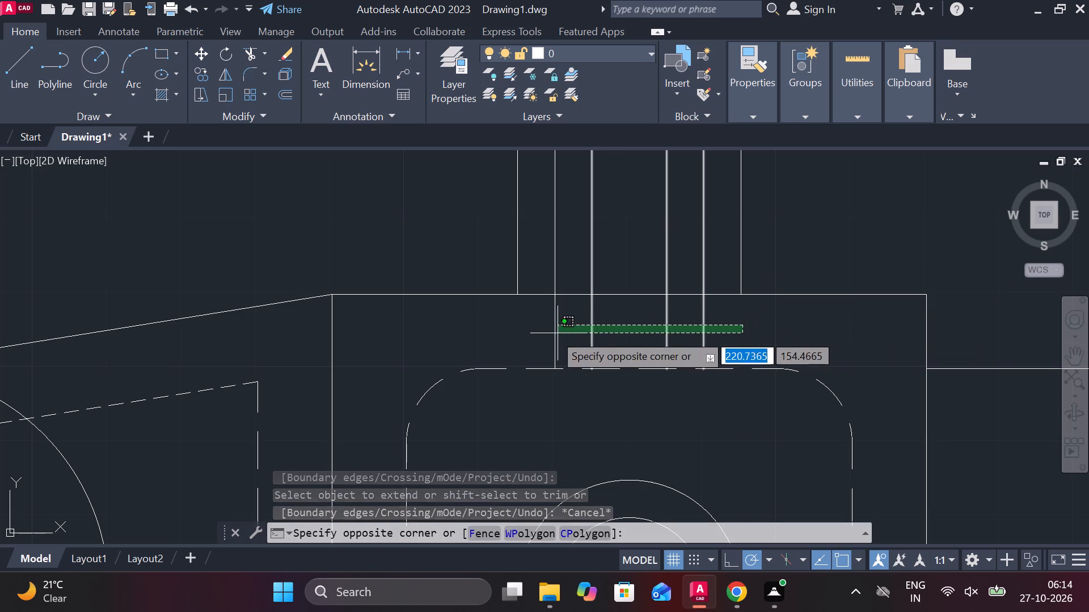
{"action": "left_click", "coordinate": [530, 331]}
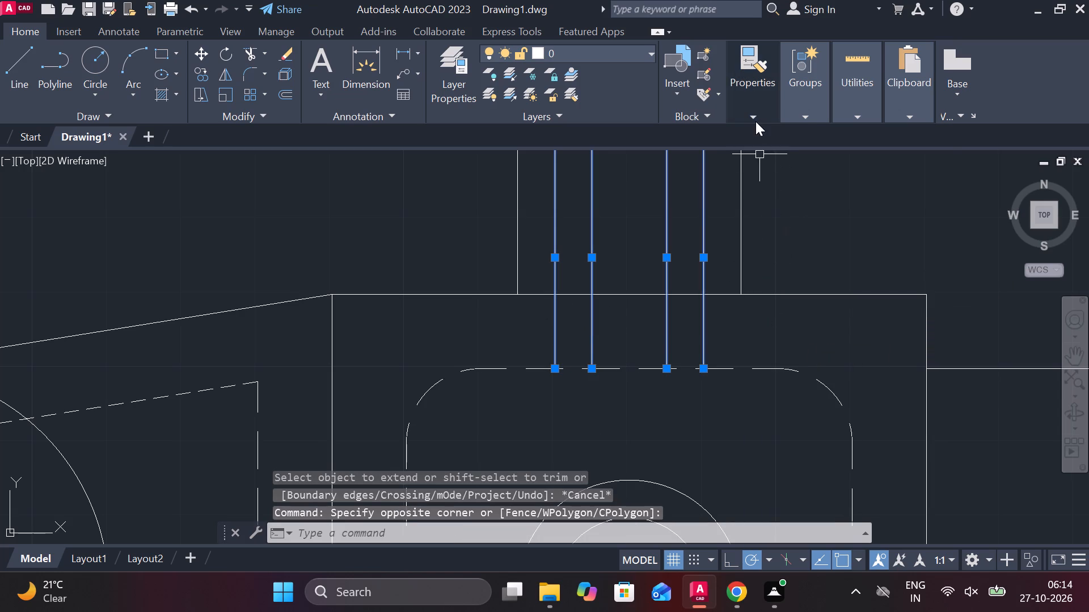
{"action": "left_click", "coordinate": [755, 121]}
{"action": "left_click", "coordinate": [808, 172]}
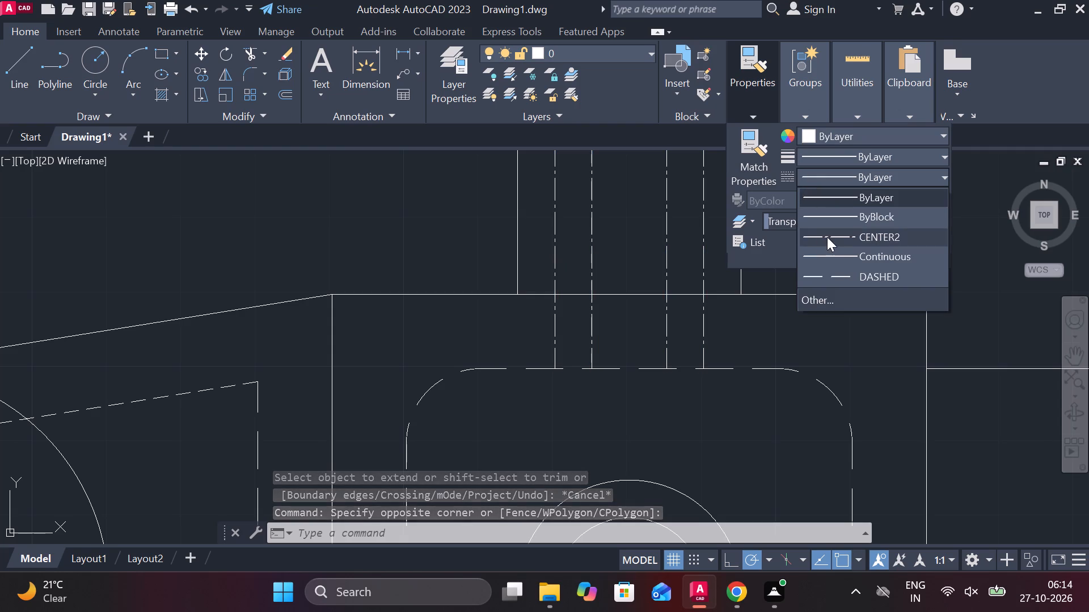
{"action": "left_click", "coordinate": [837, 281]}
{"action": "key", "text": "Escape"}
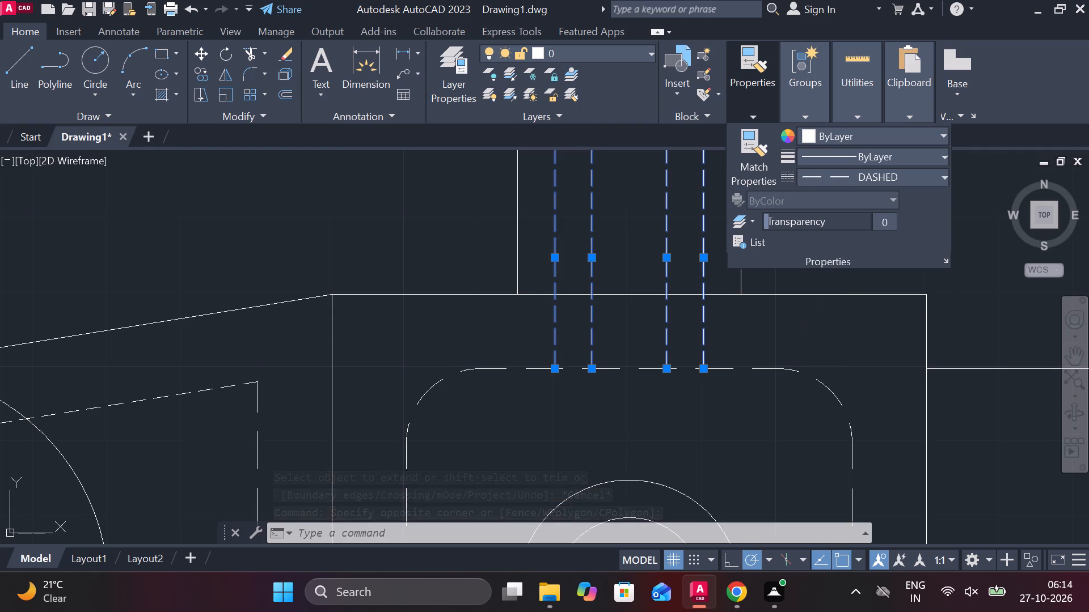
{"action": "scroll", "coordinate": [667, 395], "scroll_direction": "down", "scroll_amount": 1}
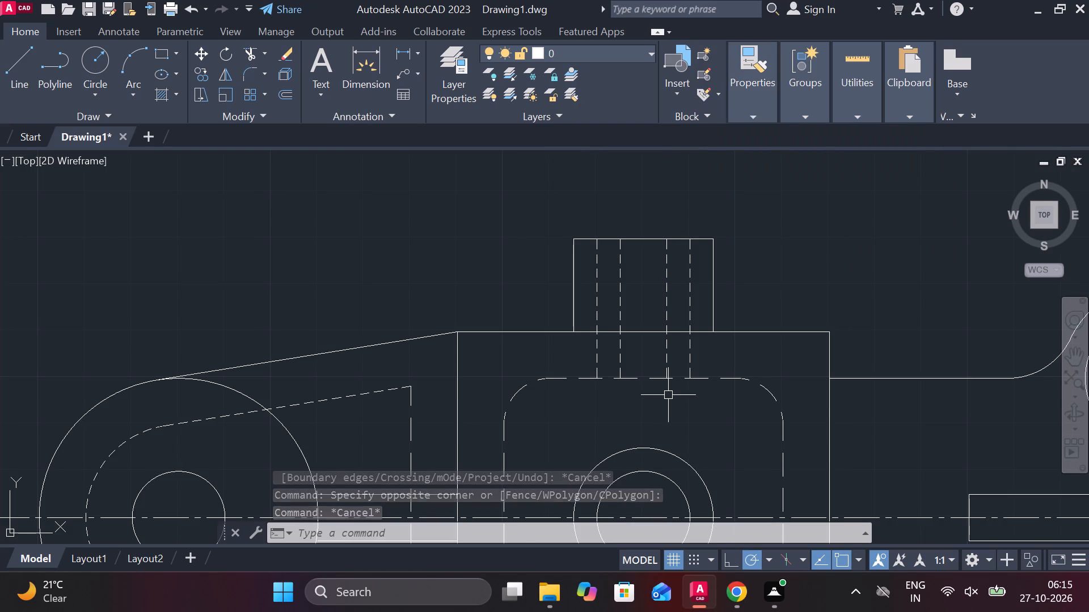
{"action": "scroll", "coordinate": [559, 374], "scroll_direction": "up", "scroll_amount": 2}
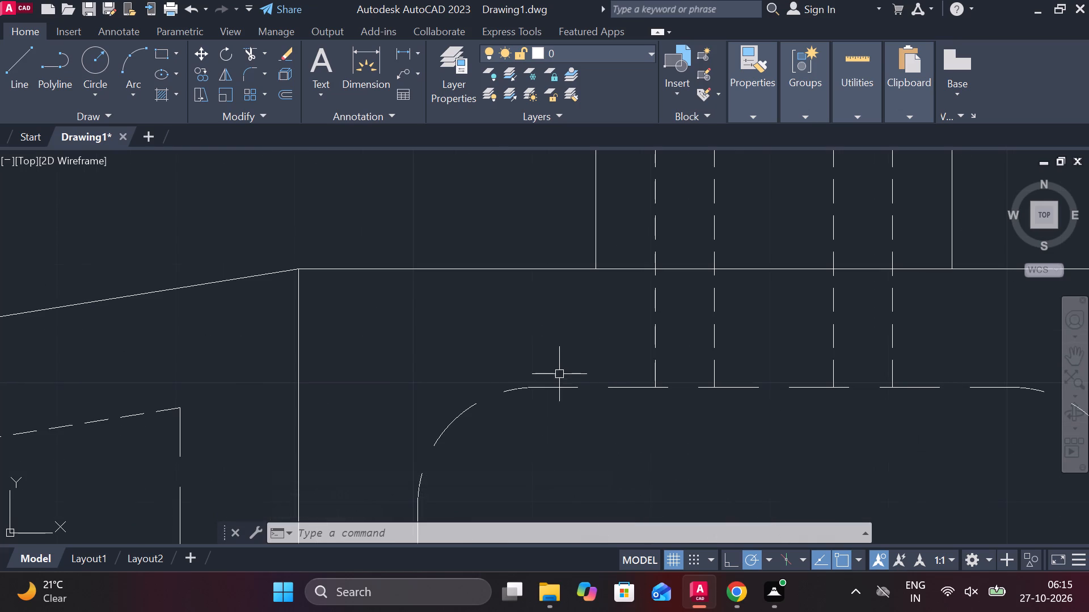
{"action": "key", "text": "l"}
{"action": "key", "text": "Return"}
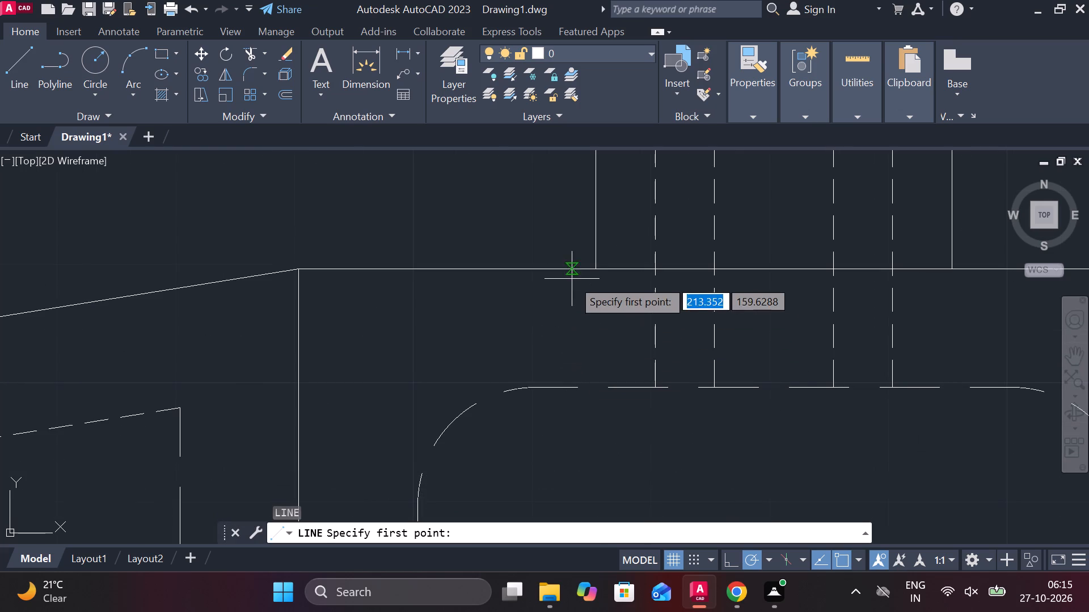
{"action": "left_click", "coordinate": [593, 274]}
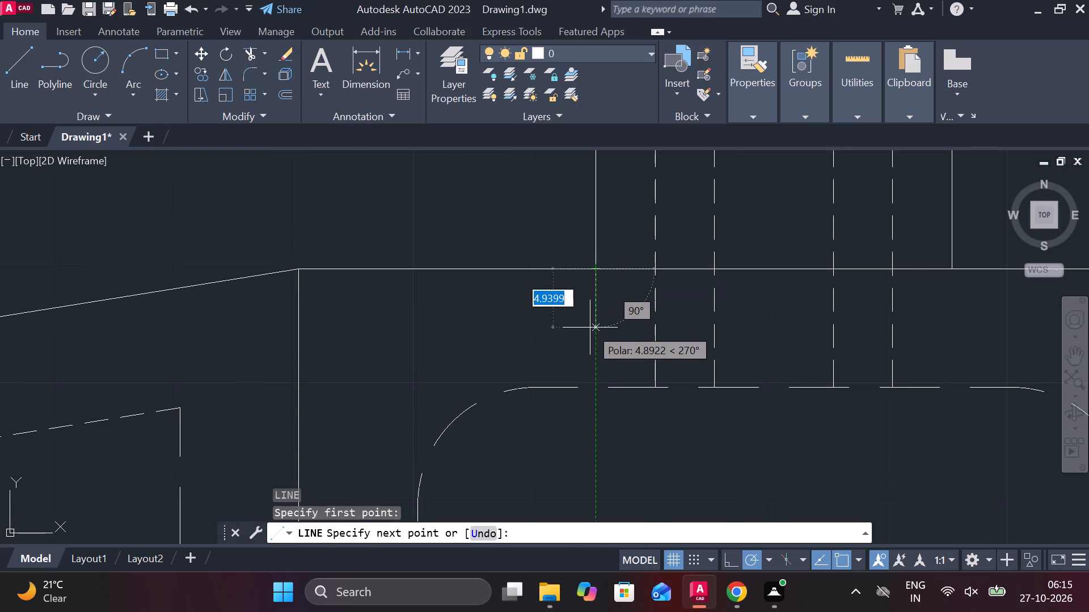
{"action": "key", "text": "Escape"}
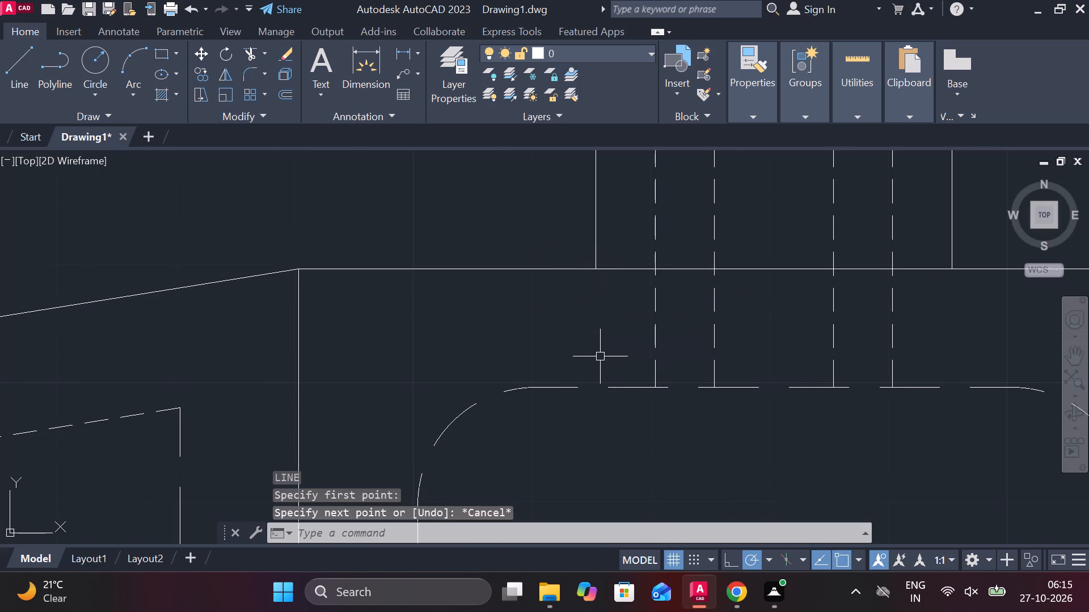
Extend the top block's left and right outer edges down to the upper edge of the dashed rounded pocket.
{"action": "type", "text": "ex"}
{"action": "key", "text": "space"}
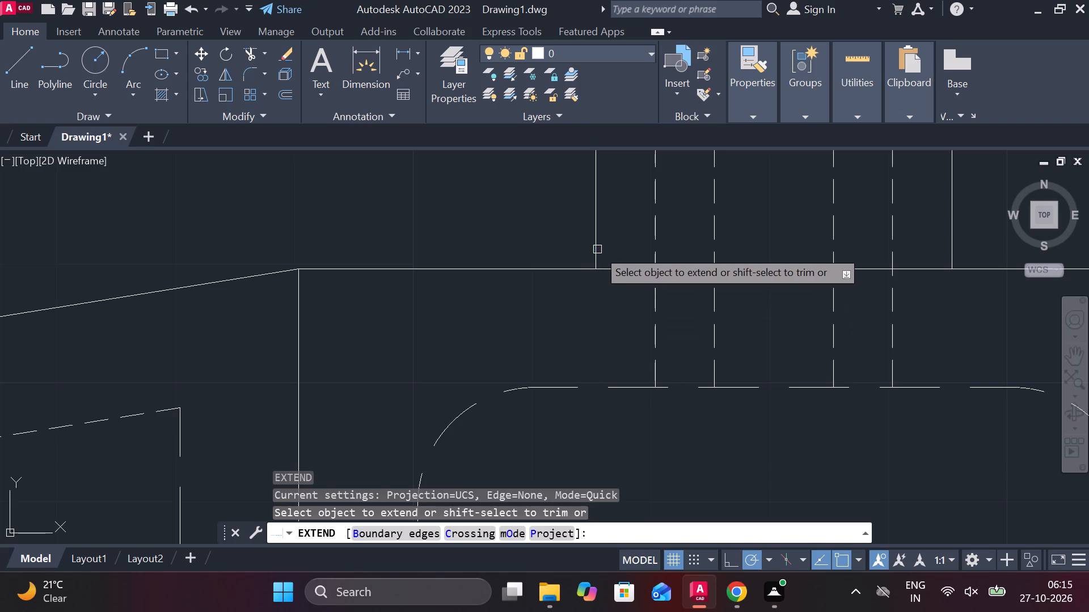
{"action": "left_click", "coordinate": [596, 249]}
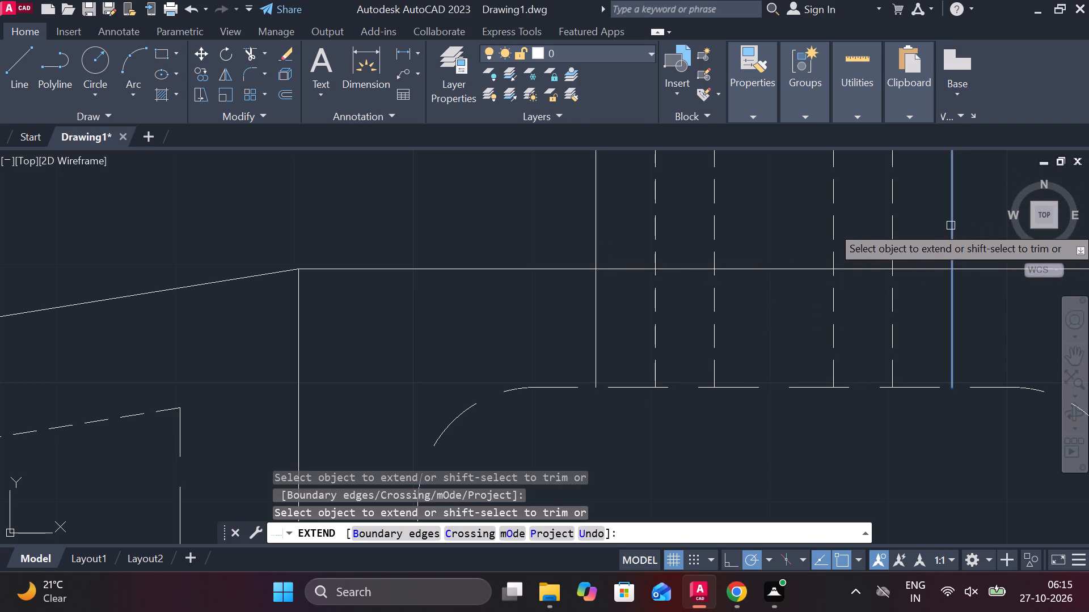
{"action": "left_click", "coordinate": [951, 226]}
{"action": "scroll", "coordinate": [920, 351], "scroll_direction": "down", "scroll_amount": 2}
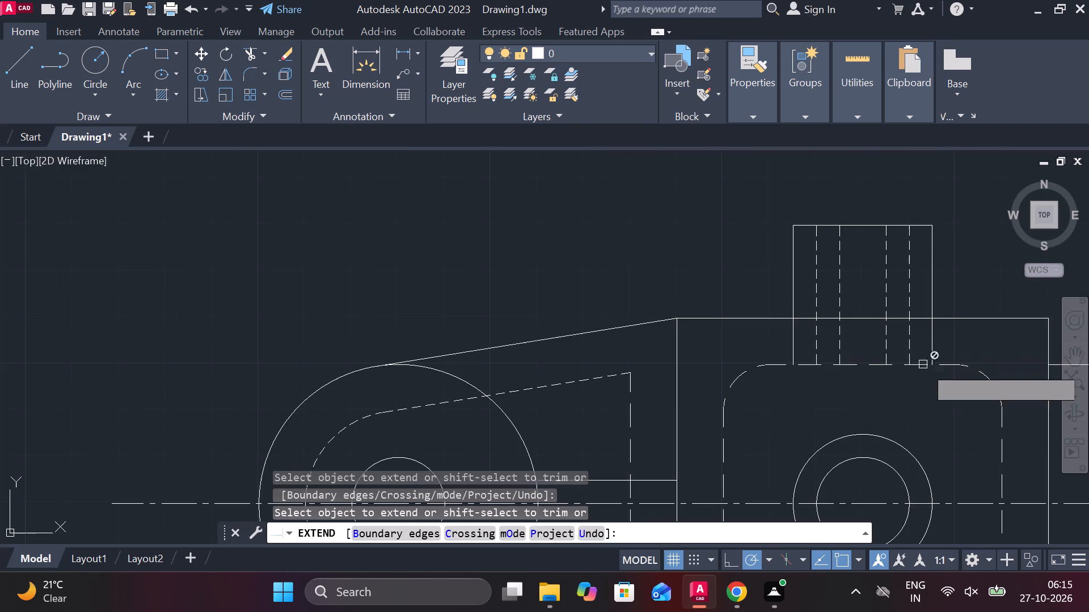
{"action": "key", "text": "Escape"}
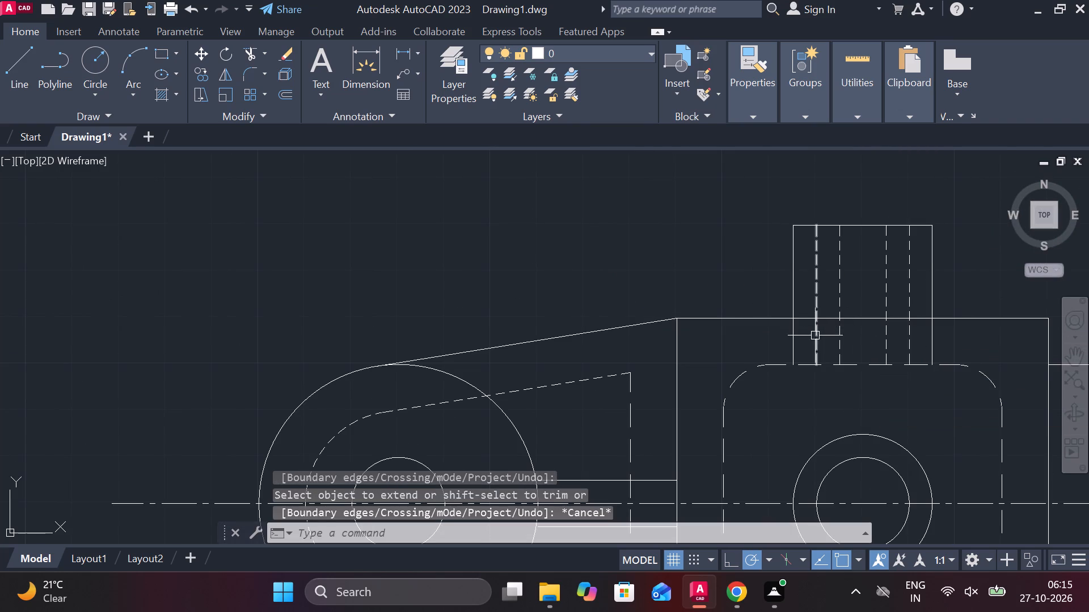
Undo the extension of the top block's left and right outer edges into the square.
{"action": "scroll", "coordinate": [800, 341], "scroll_direction": "up", "scroll_amount": 2}
{"action": "middle_click_drag", "start_coordinate": [824, 376], "coordinate": [726, 352]}
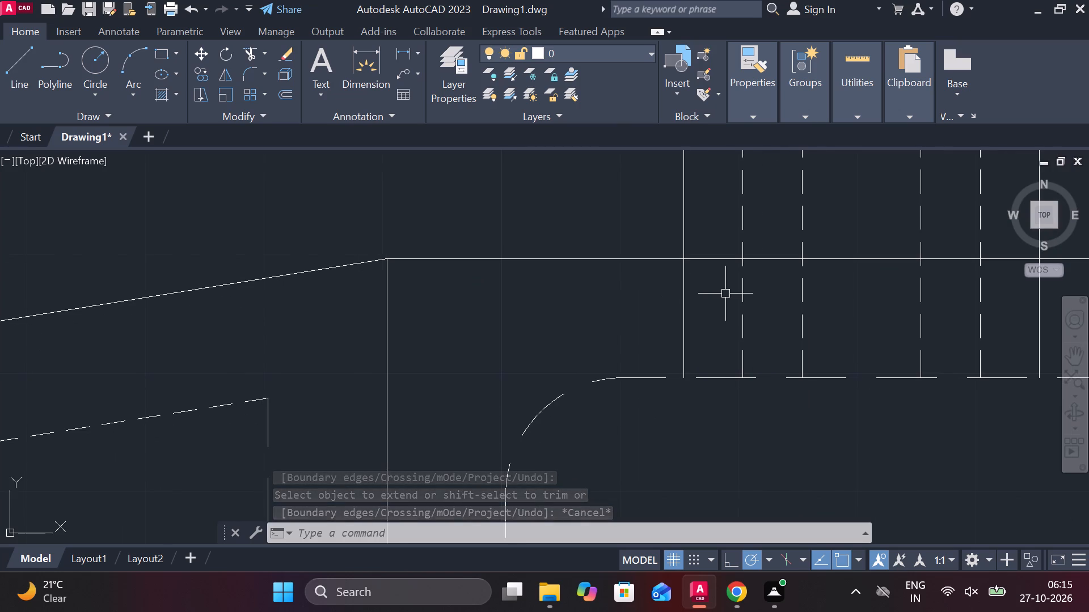
{"action": "key", "text": "ctrl+z"}
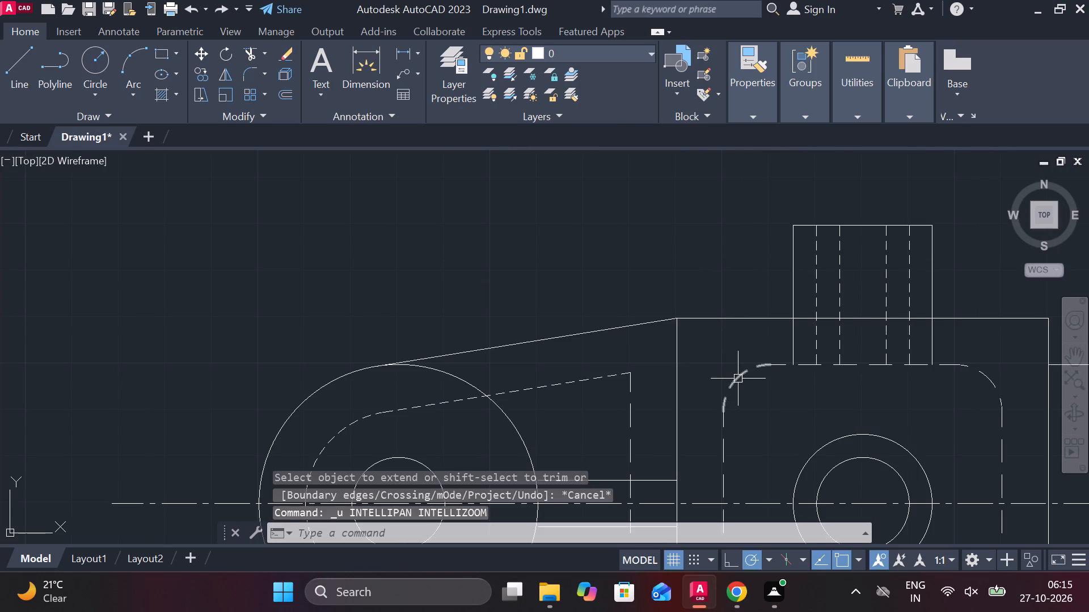
{"action": "key", "text": "ctrl+z"}
Draw separate vertical lines from the top block's two lower corners down to the upper edge of the dashed rounded pocket.
{"action": "key", "text": "l"}
{"action": "key", "text": "Return"}
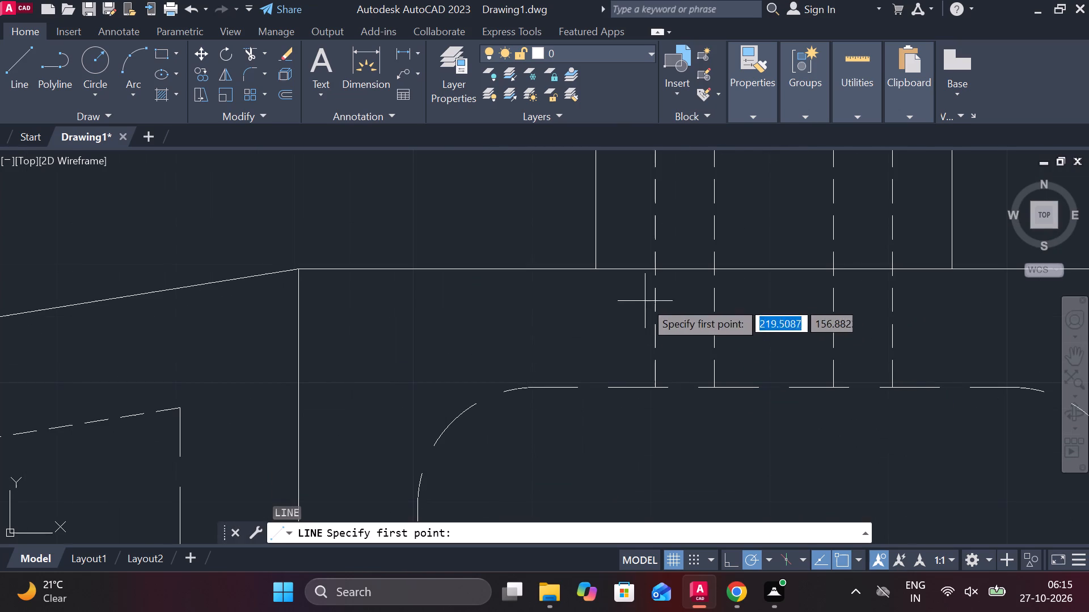
{"action": "left_click", "coordinate": [599, 271]}
{"action": "left_click", "coordinate": [590, 386]}
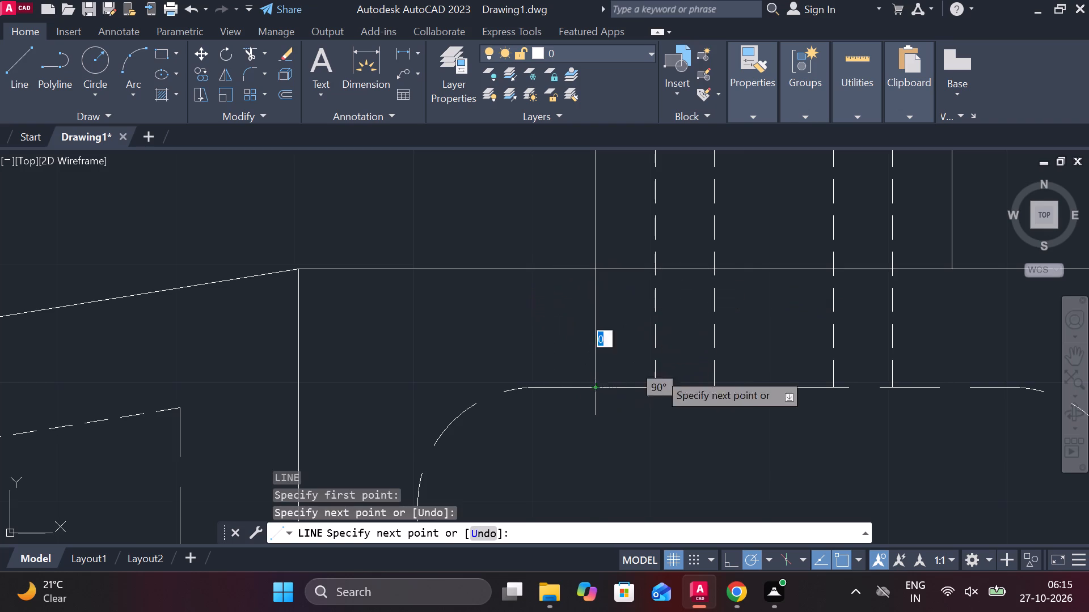
{"action": "key", "text": "Escape"}
{"action": "key", "text": "space"}
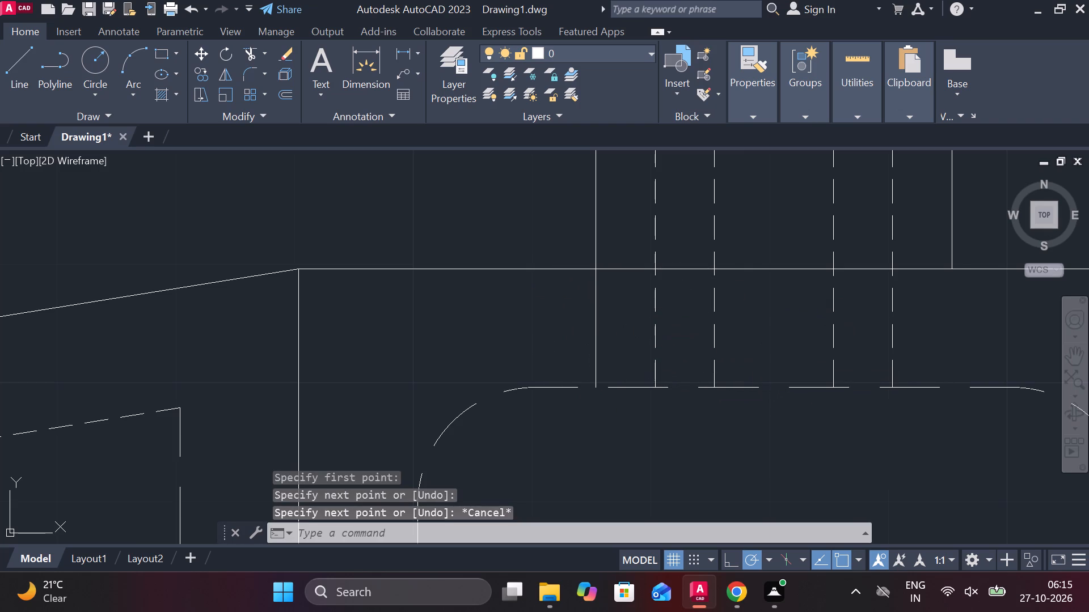
{"action": "left_click", "coordinate": [949, 270]}
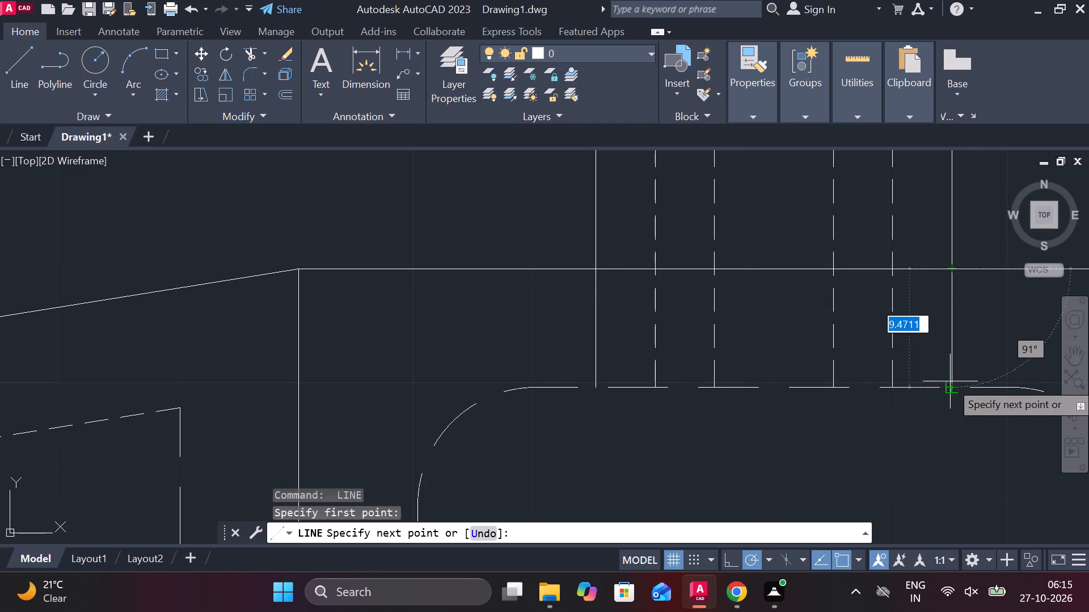
{"action": "left_click", "coordinate": [950, 386]}
{"action": "scroll", "coordinate": [970, 398], "scroll_direction": "down", "scroll_amount": 1}
{"action": "middle_click_drag", "start_coordinate": [964, 398], "coordinate": [776, 382]}
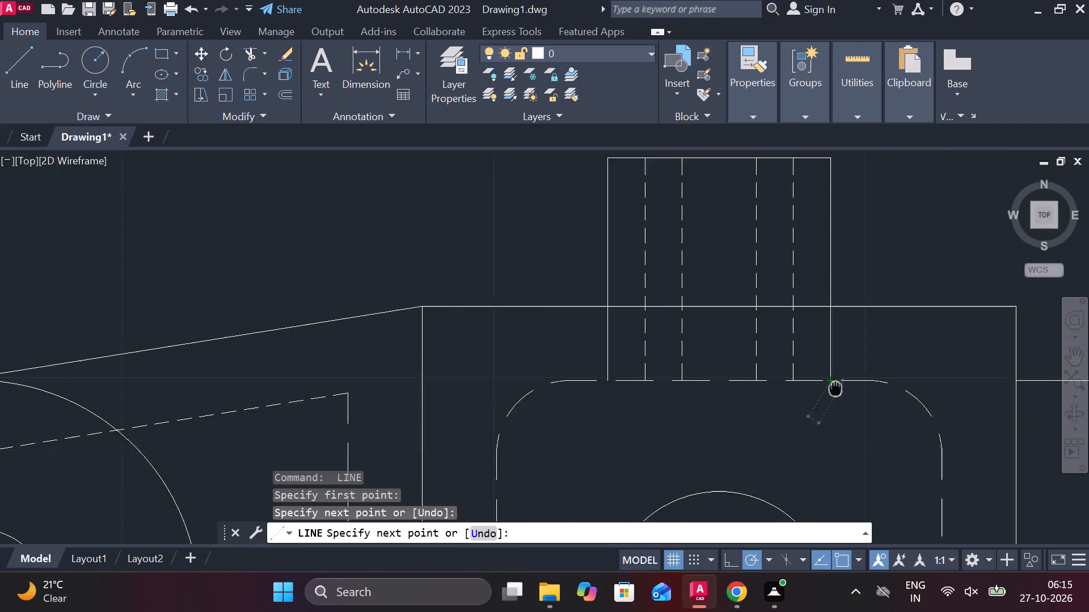
{"action": "key", "text": "Escape"}
Change the linetype of the two short vertical lines below the top block's outer edges to DASHED.
{"action": "left_click", "coordinate": [772, 339]}
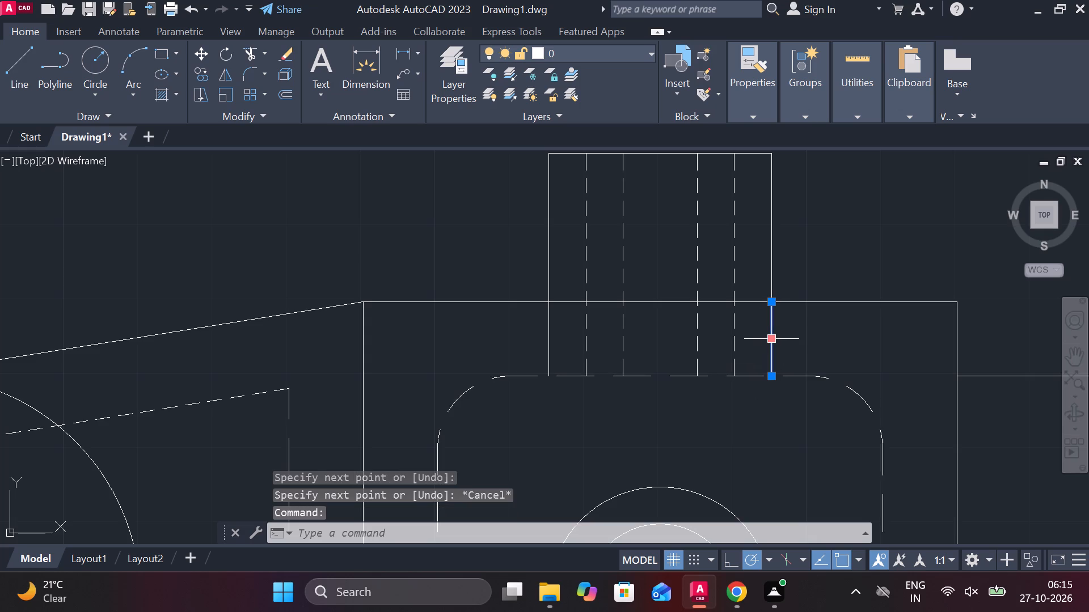
{"action": "left_click", "coordinate": [548, 326]}
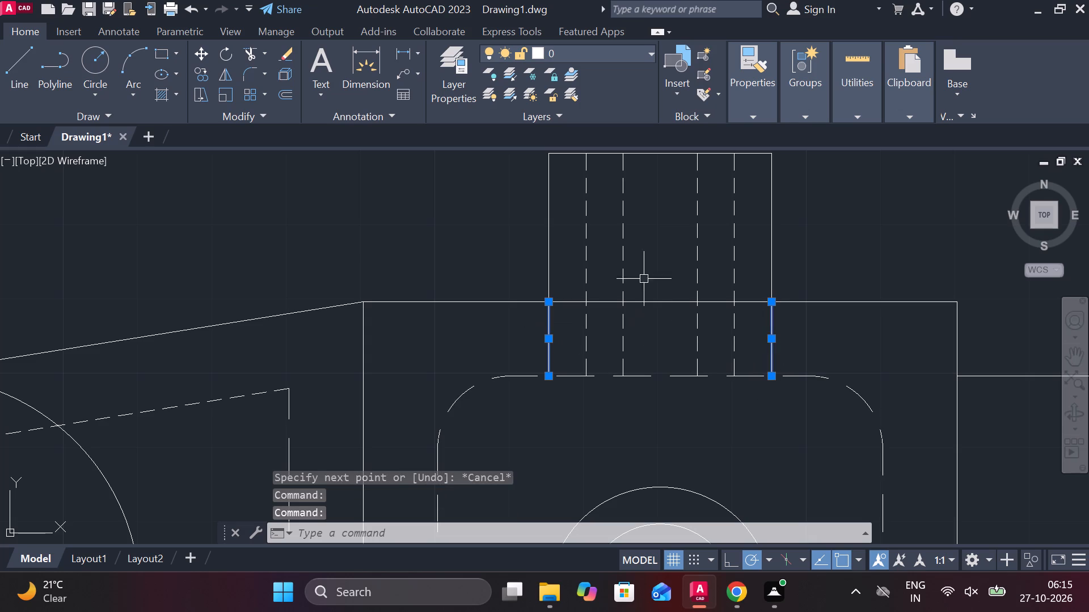
{"action": "left_click", "coordinate": [748, 122]}
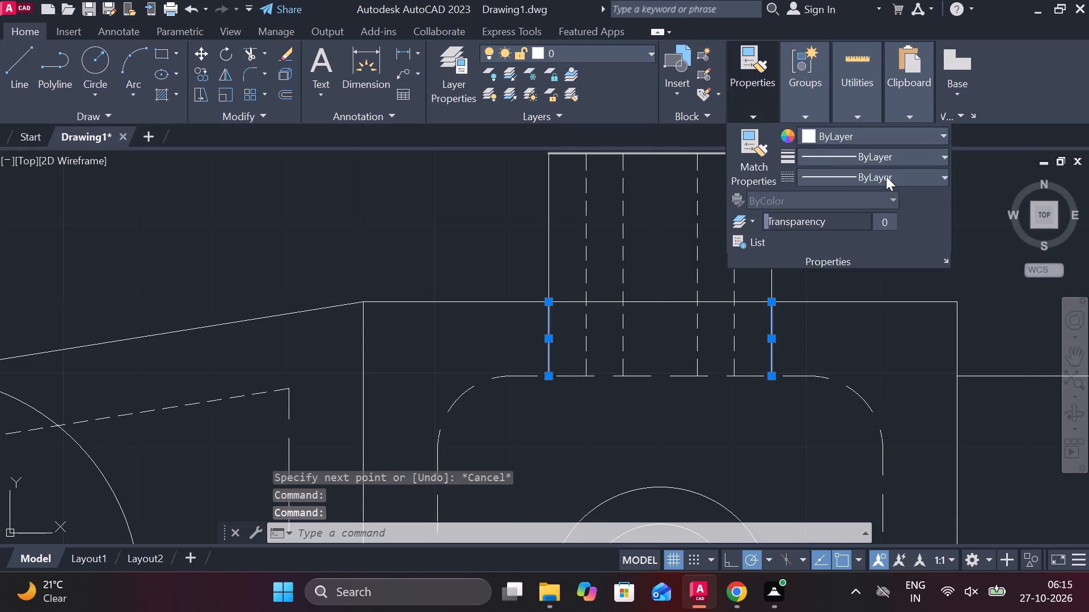
{"action": "left_click", "coordinate": [886, 176]}
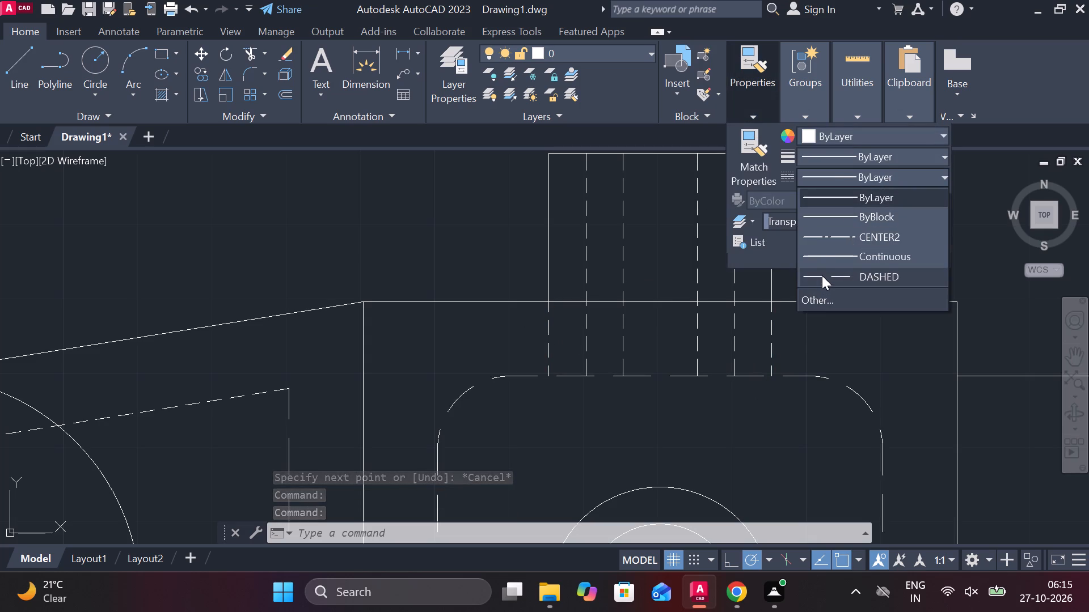
{"action": "left_click", "coordinate": [822, 275]}
{"action": "key", "text": "Escape"}
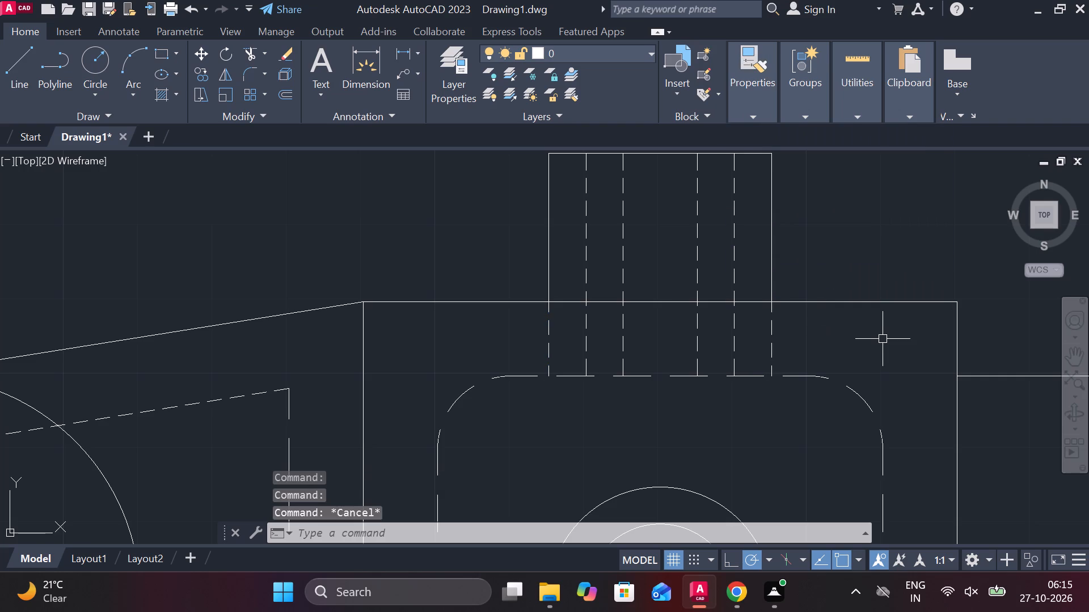
Add a center mark to the inner circle at the centre of the square.
{"action": "scroll", "coordinate": [889, 360], "scroll_direction": "down", "scroll_amount": 2}
{"action": "middle_click_drag", "start_coordinate": [881, 411], "coordinate": [770, 274]}
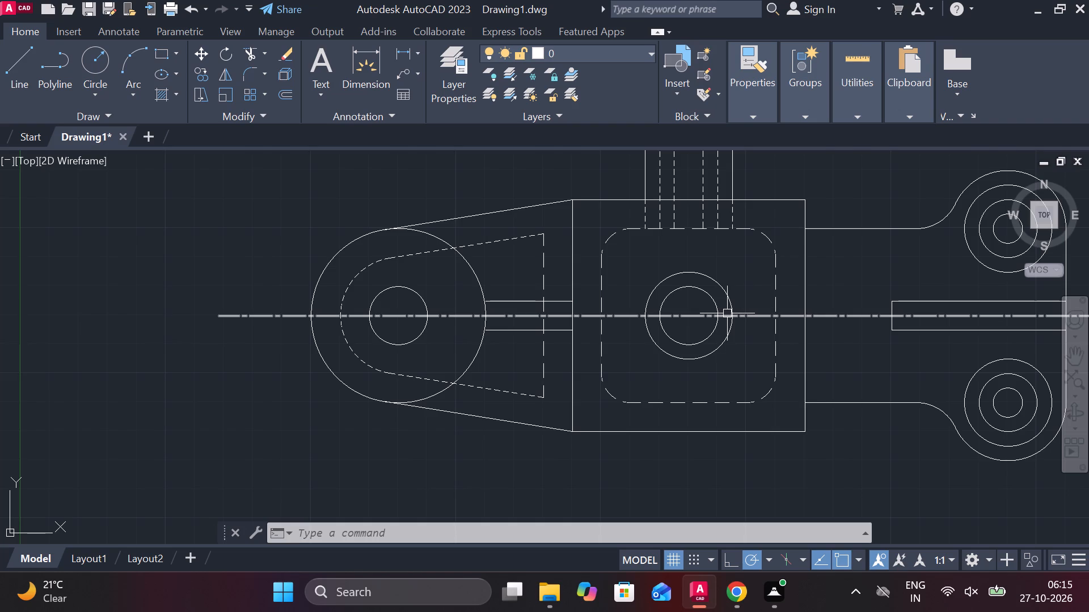
{"action": "key", "text": "c"}
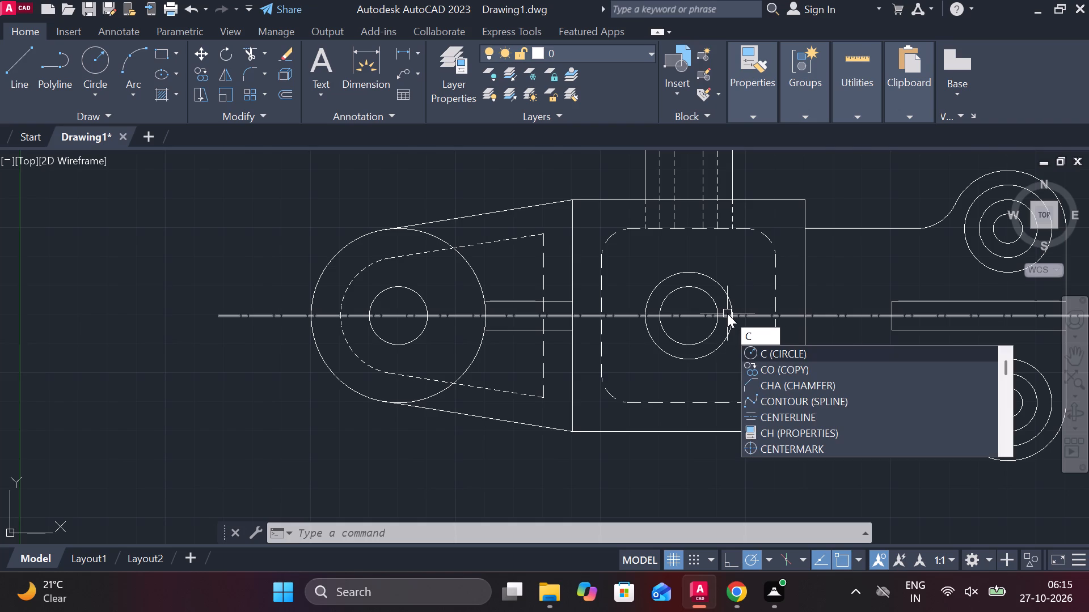
{"action": "key", "text": "m"}
{"action": "key", "text": "Return"}
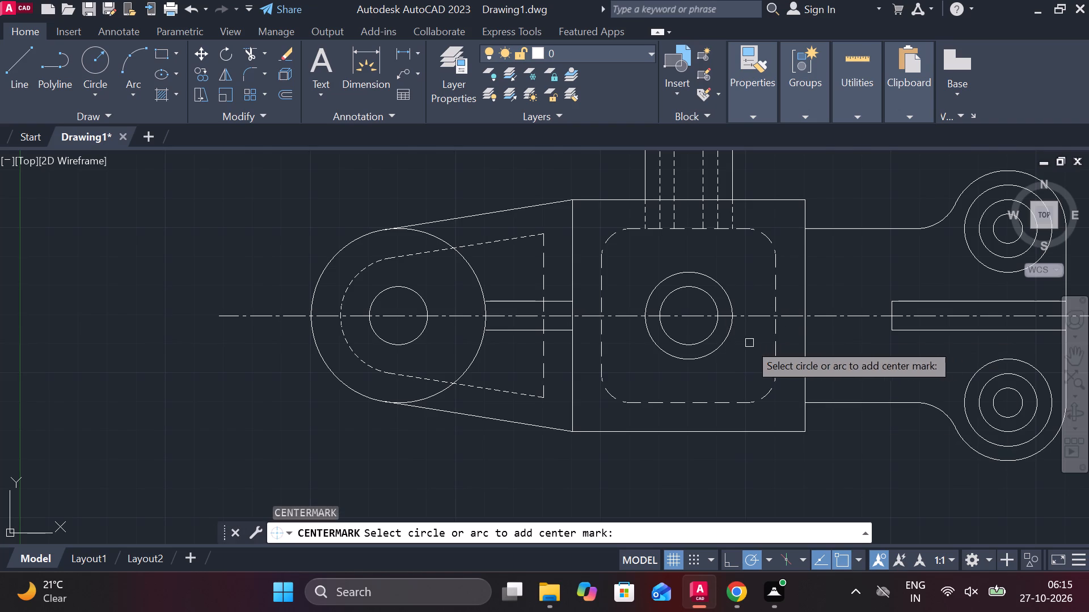
{"action": "left_click", "coordinate": [714, 307]}
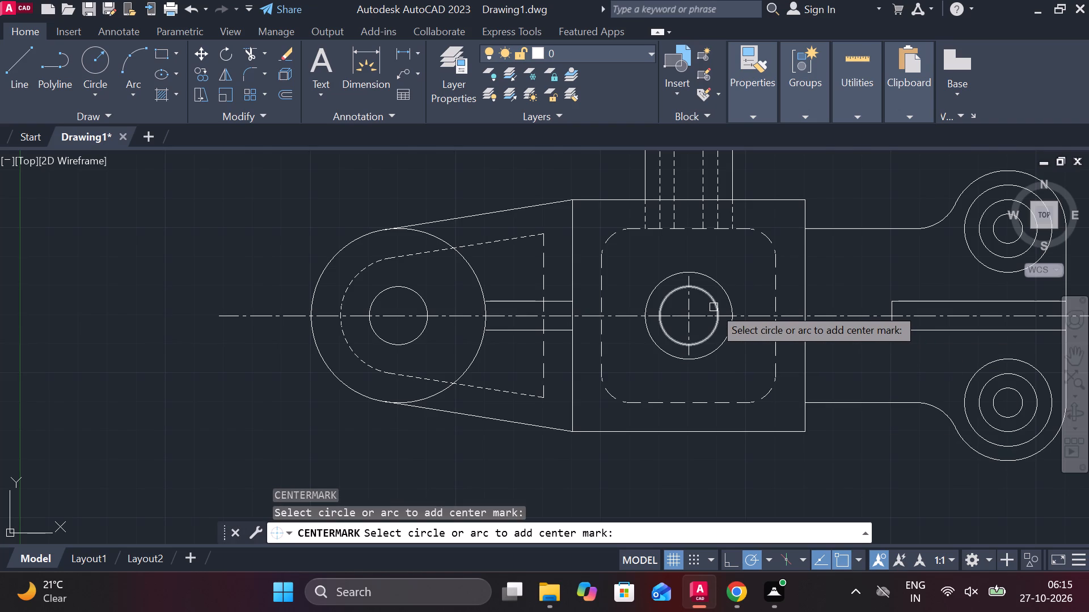
{"action": "key", "text": "Escape"}
Stretch the center mark's vertical line upward past the top block and downward past the square's lower edge.
{"action": "left_click", "coordinate": [692, 314]}
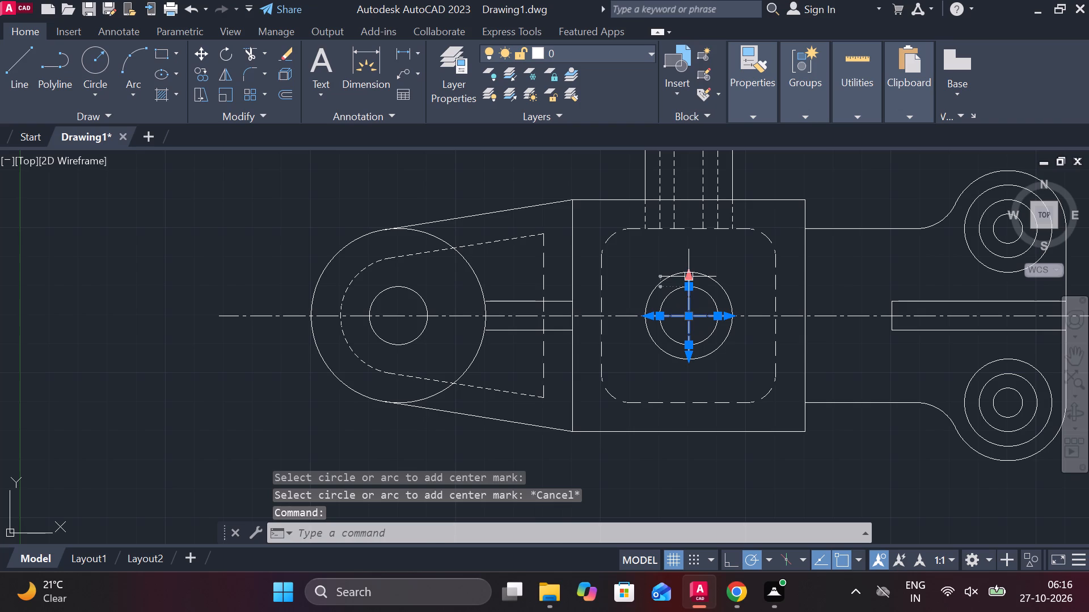
{"action": "left_click", "coordinate": [689, 277]}
{"action": "middle_click_drag", "start_coordinate": [701, 279], "coordinate": [703, 355]}
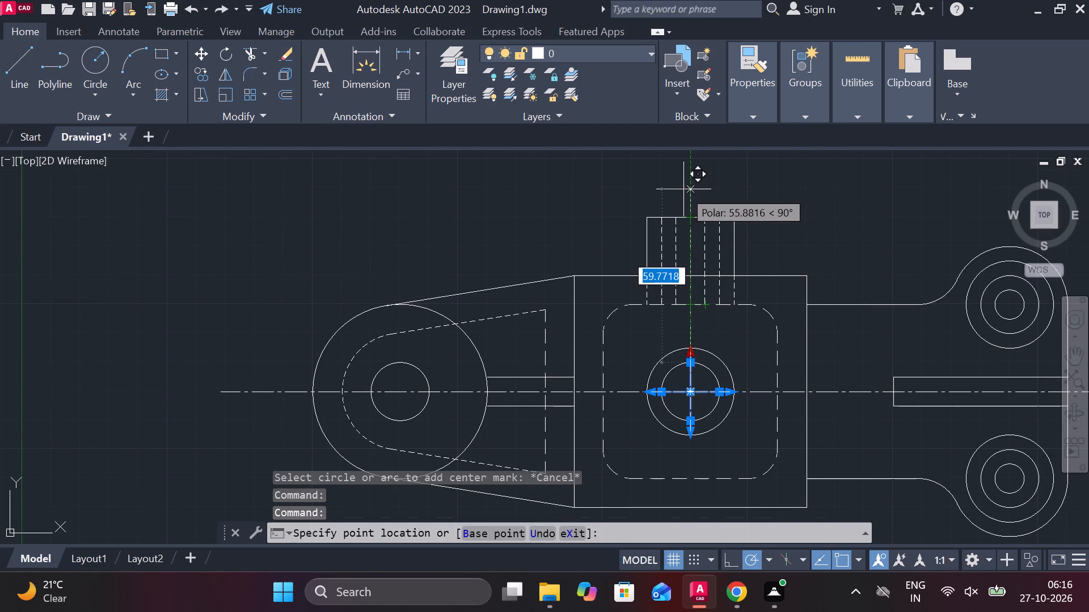
{"action": "left_click", "coordinate": [683, 184]}
{"action": "middle_click_drag", "start_coordinate": [708, 376], "coordinate": [710, 180]}
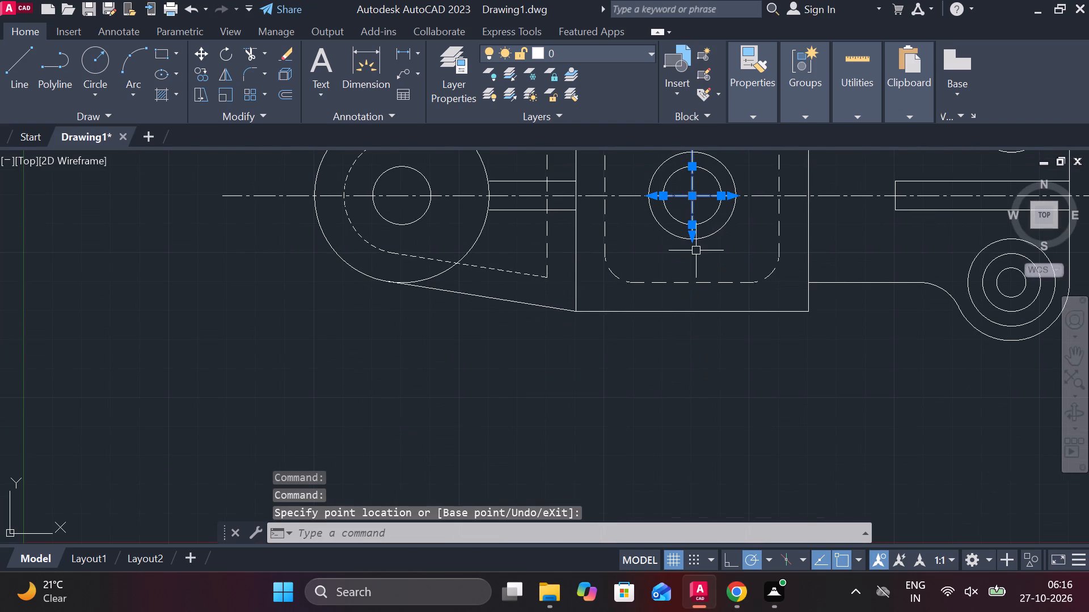
{"action": "left_click", "coordinate": [693, 232]}
{"action": "left_click", "coordinate": [703, 377]}
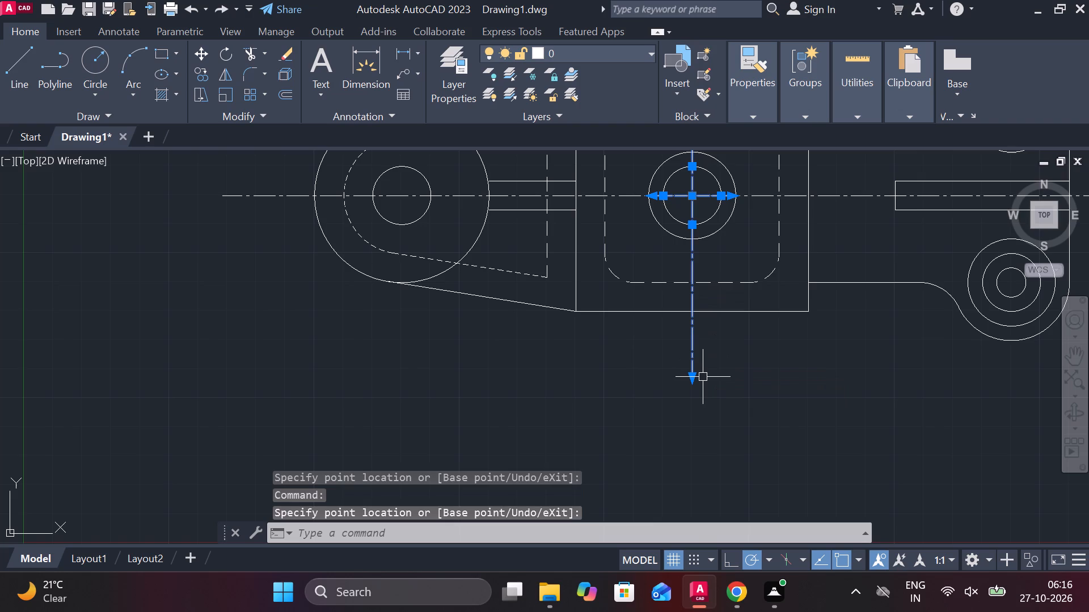
{"action": "key", "text": "Escape"}
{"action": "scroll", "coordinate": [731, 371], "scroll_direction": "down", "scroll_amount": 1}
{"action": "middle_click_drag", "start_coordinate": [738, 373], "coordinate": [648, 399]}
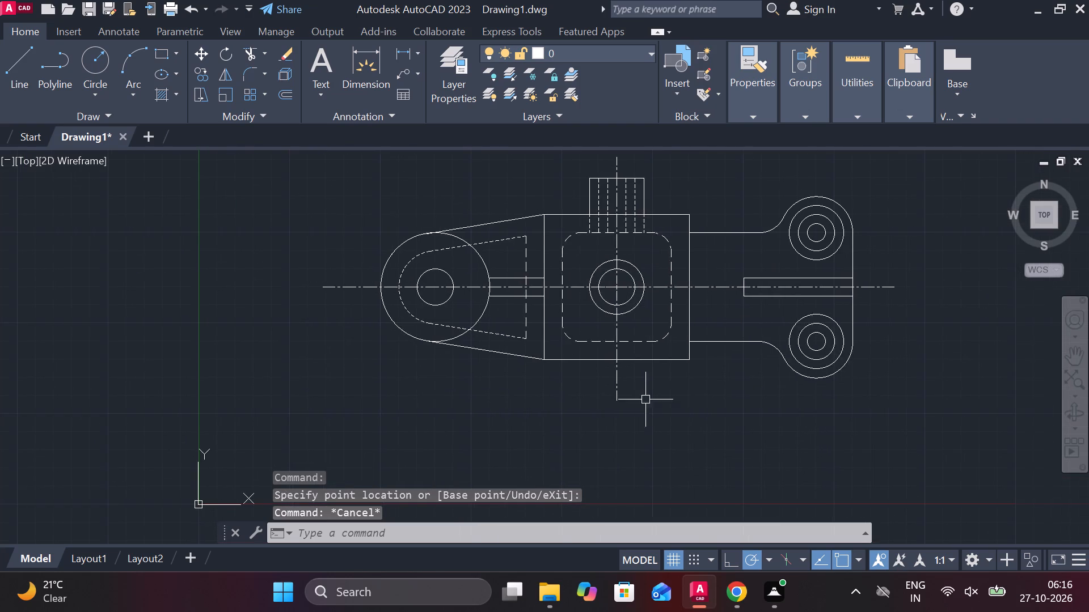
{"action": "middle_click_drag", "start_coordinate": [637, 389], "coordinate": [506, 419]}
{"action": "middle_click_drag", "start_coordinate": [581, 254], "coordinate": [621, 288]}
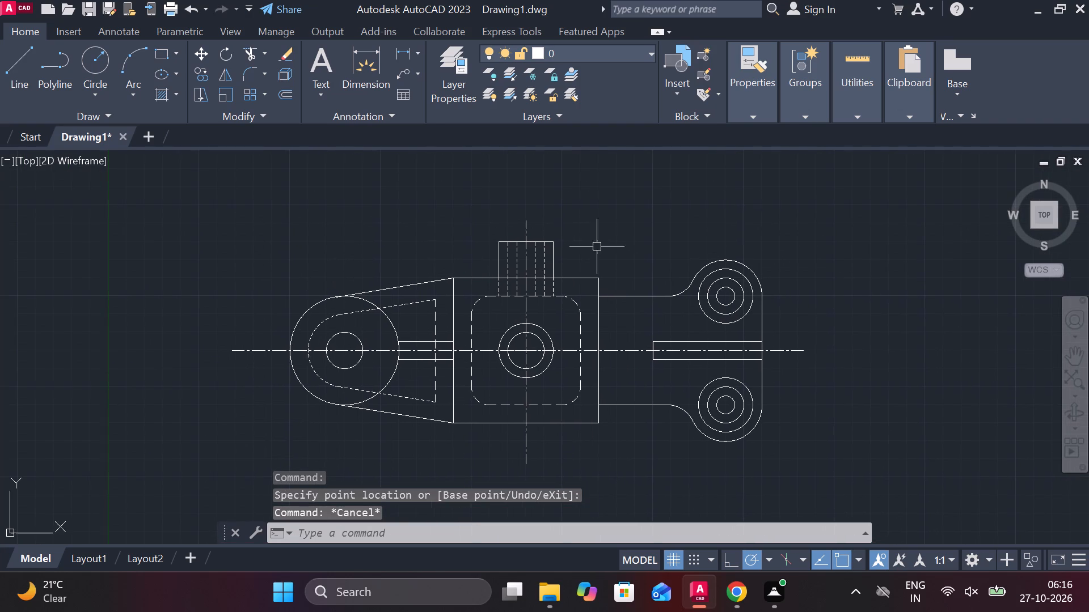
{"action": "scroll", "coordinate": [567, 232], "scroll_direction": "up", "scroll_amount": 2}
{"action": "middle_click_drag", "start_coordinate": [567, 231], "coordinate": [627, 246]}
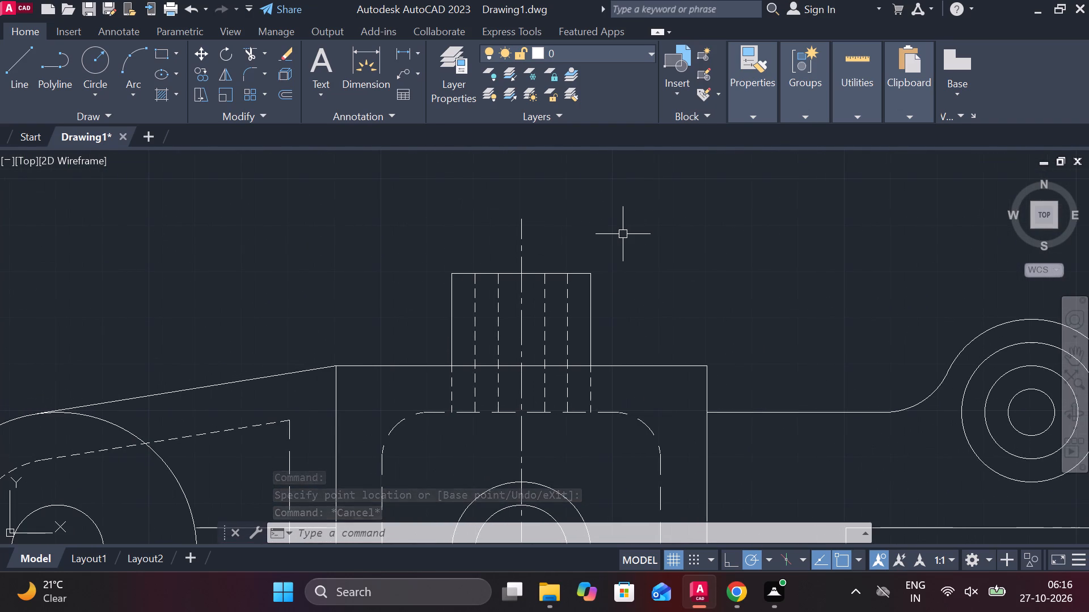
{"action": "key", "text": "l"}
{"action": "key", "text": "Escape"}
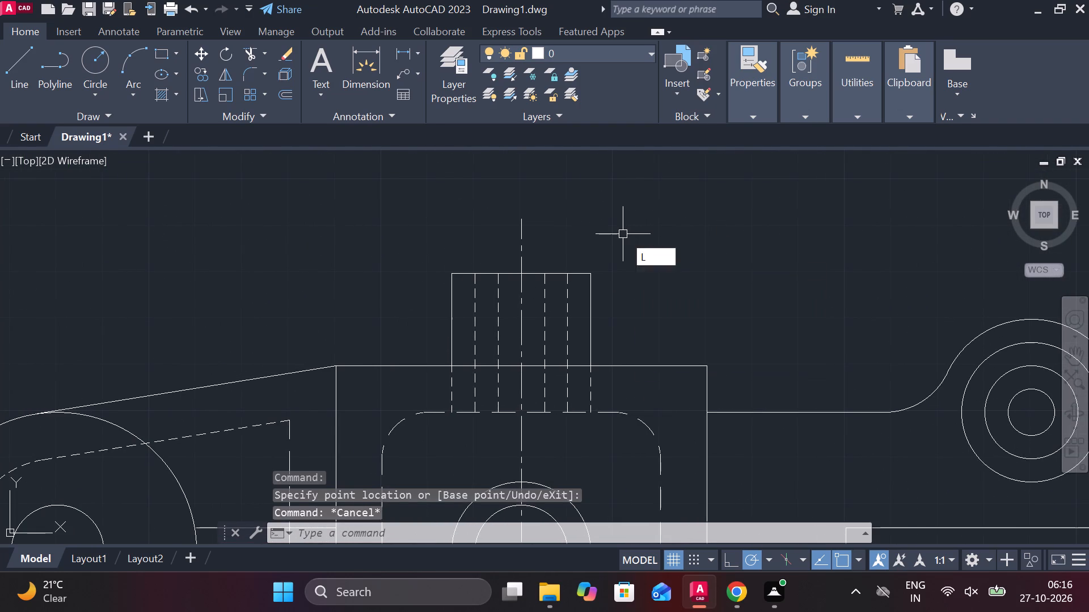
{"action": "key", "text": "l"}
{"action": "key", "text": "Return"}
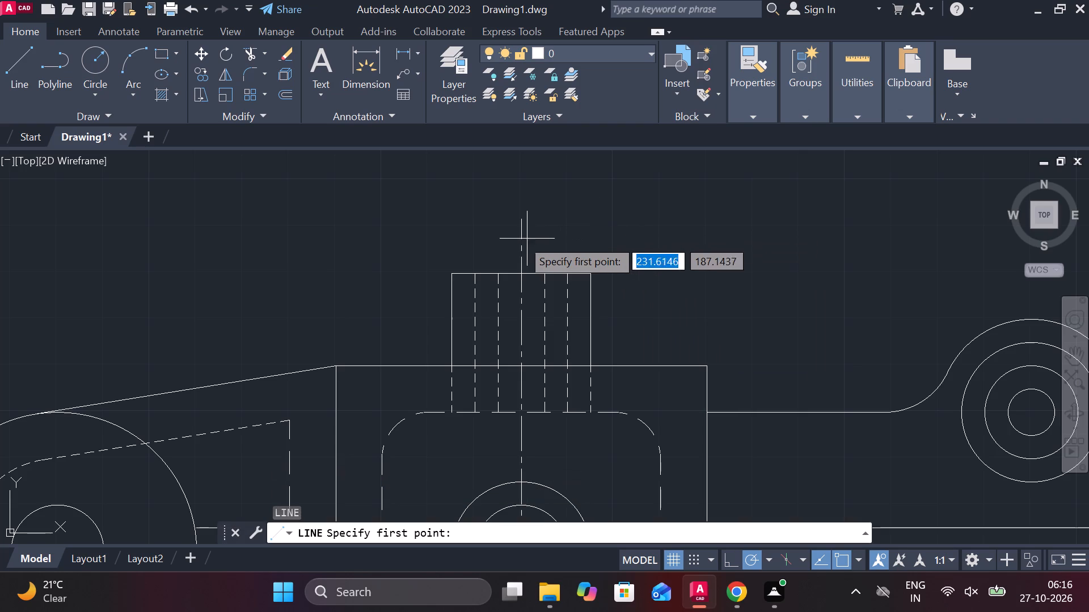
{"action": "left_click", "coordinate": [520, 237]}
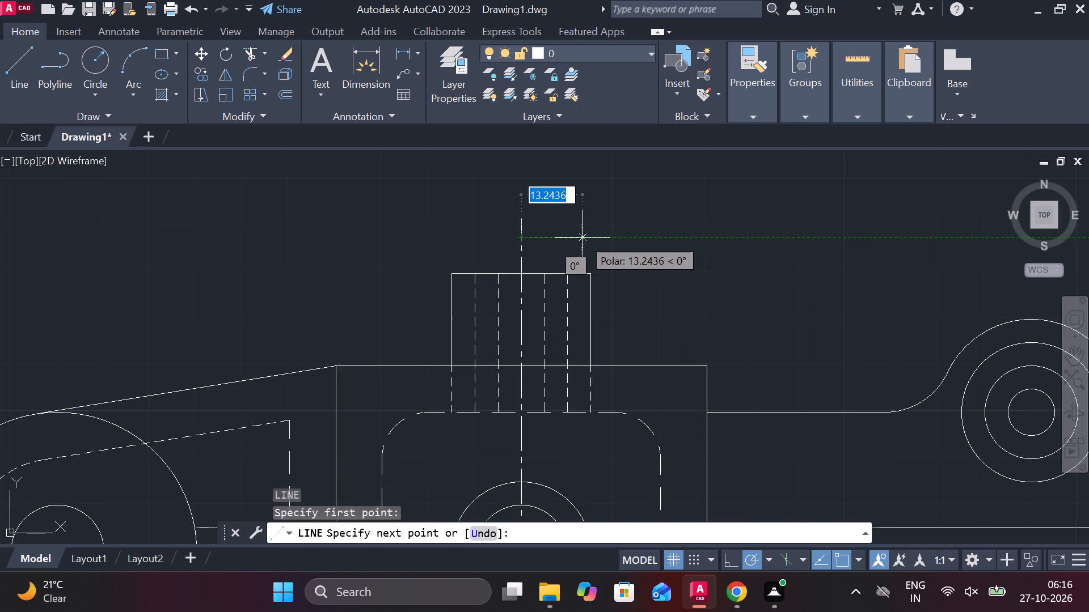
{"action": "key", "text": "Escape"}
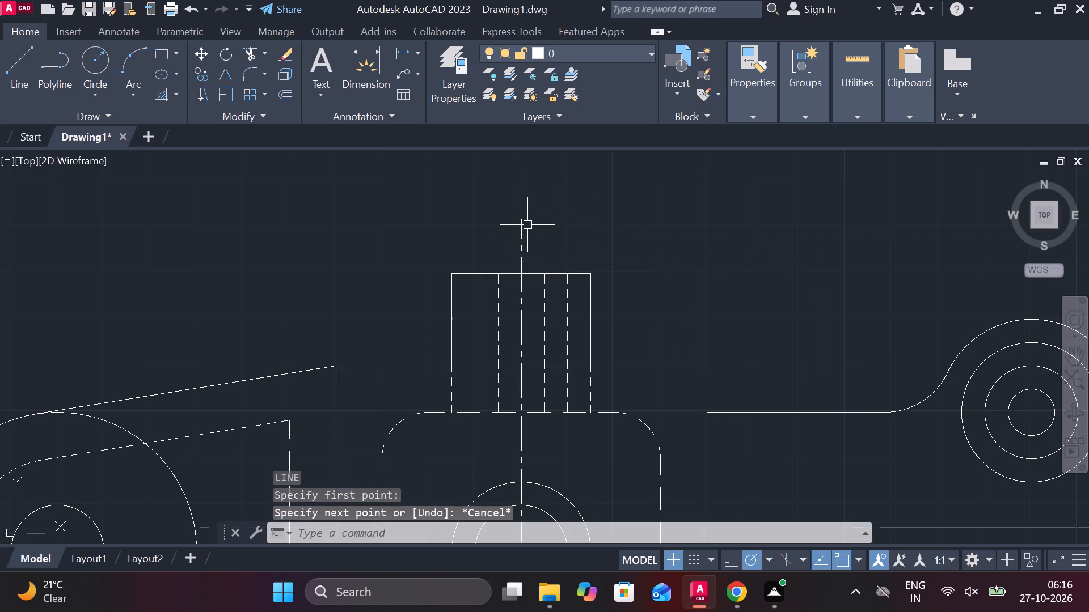
Lengthen the upper end of the vertical centerline farther above the top block.
{"action": "left_click", "coordinate": [518, 227]}
{"action": "left_click", "coordinate": [518, 220]}
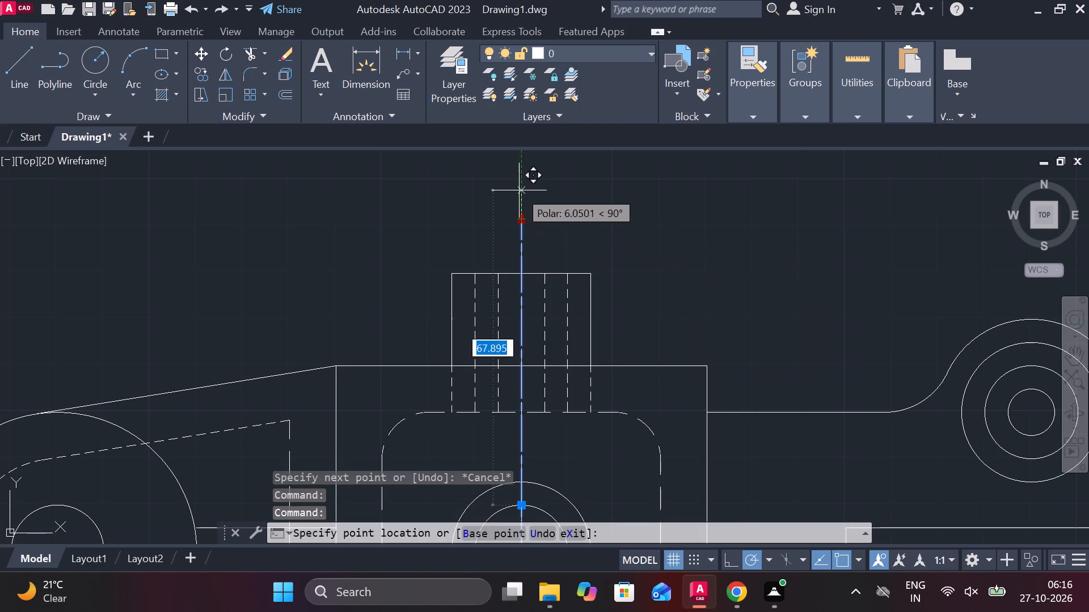
{"action": "left_click", "coordinate": [519, 184]}
{"action": "key", "text": "Escape"}
Draw a horizontal line about 16 long to the right from near the top end of the vertical centerline.
{"action": "key", "text": "l"}
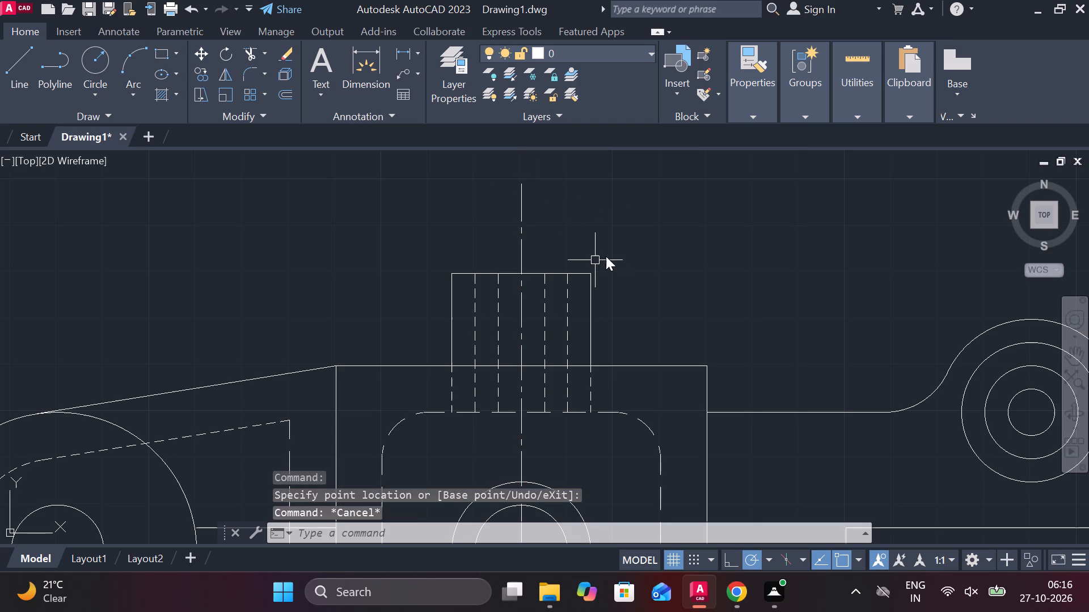
{"action": "key", "text": "Return"}
{"action": "left_click", "coordinate": [533, 198]}
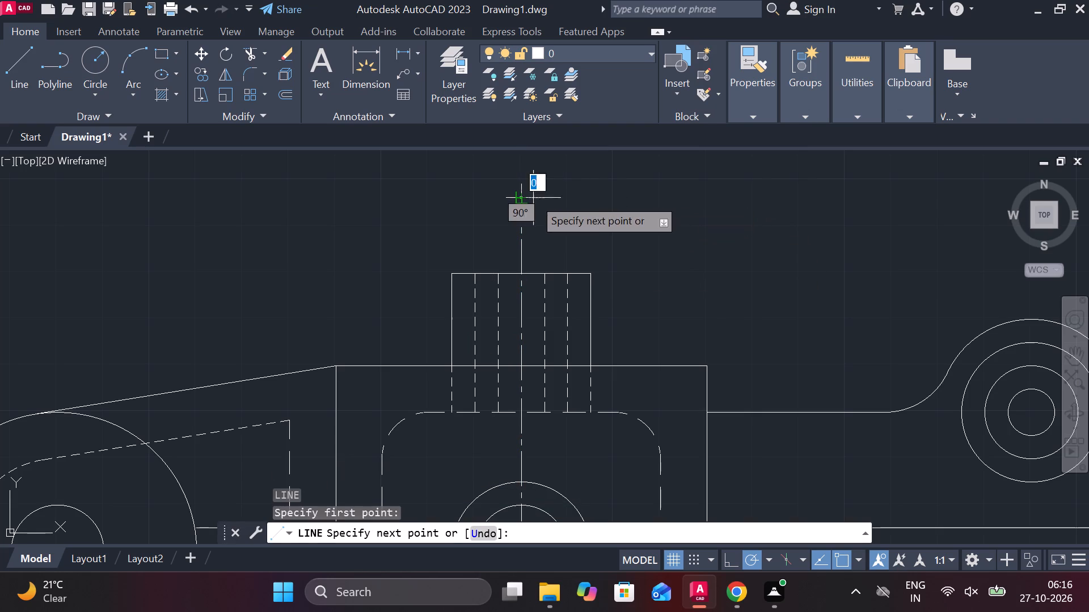
{"action": "left_click", "coordinate": [594, 199]}
{"action": "key", "text": "Escape"}
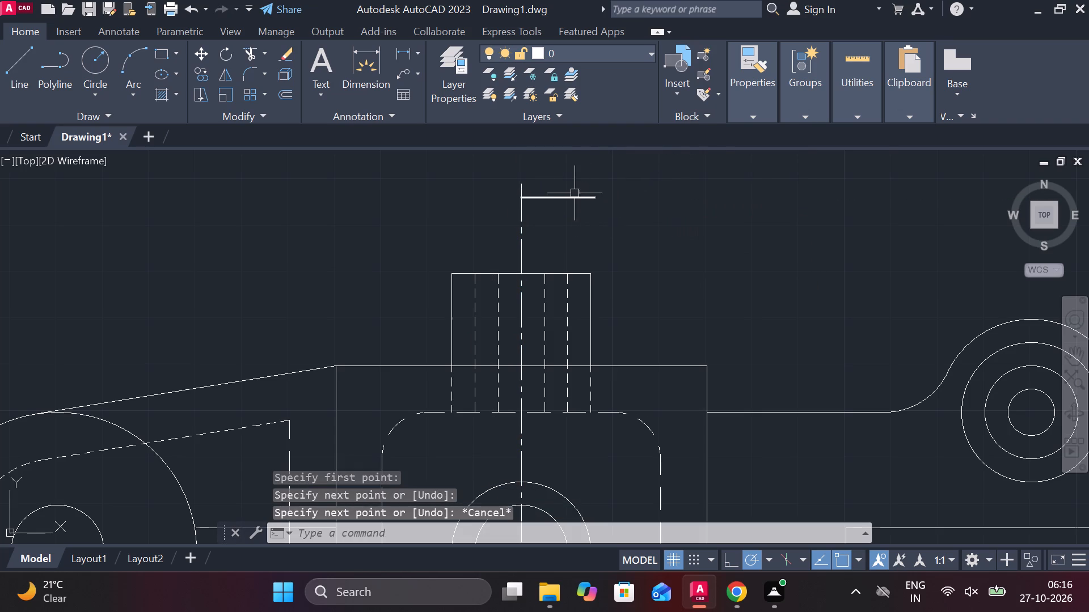
Draw a line 2 long at 45° from where the short horizontal line meets the vertical centerline.
{"action": "key", "text": "l"}
{"action": "key", "text": "Return"}
{"action": "scroll", "coordinate": [512, 184], "scroll_direction": "up", "scroll_amount": 3}
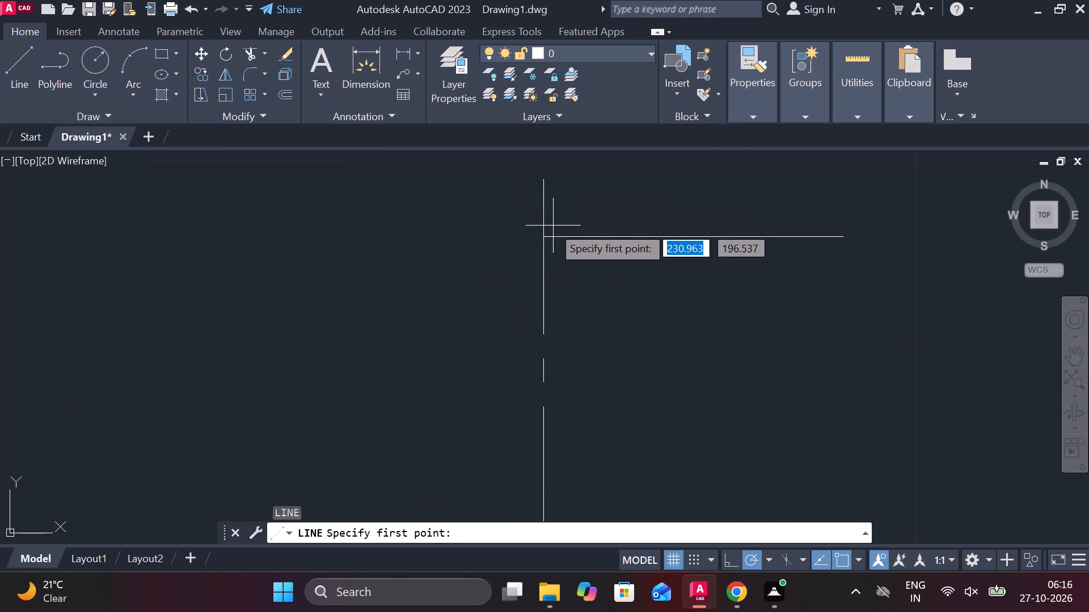
{"action": "left_click", "coordinate": [548, 229]}
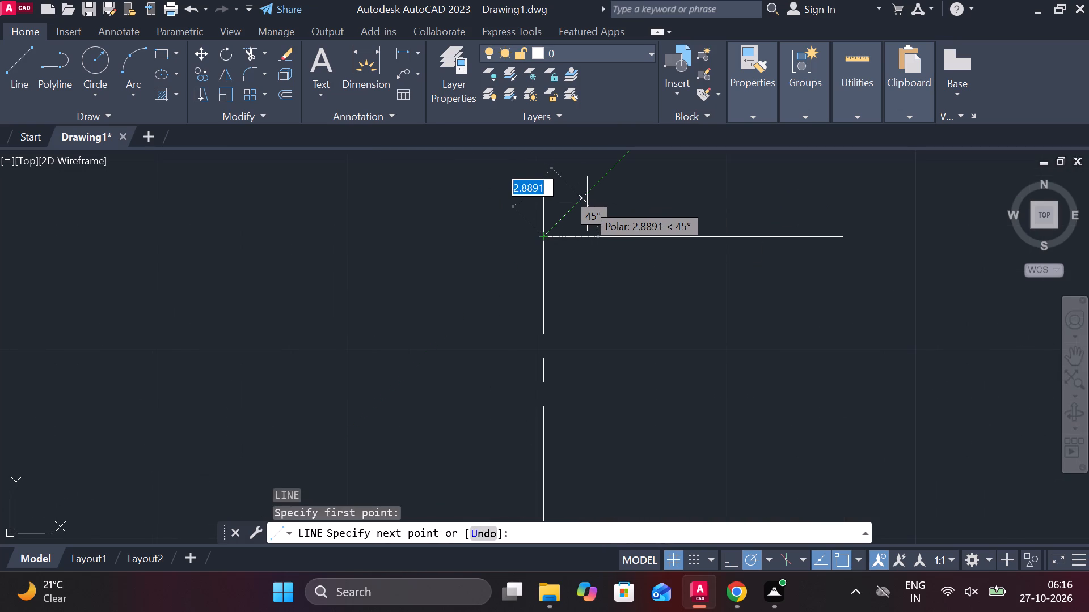
{"action": "type", "text": "2"}
{"action": "key", "text": "space"}
{"action": "key", "text": "Escape"}
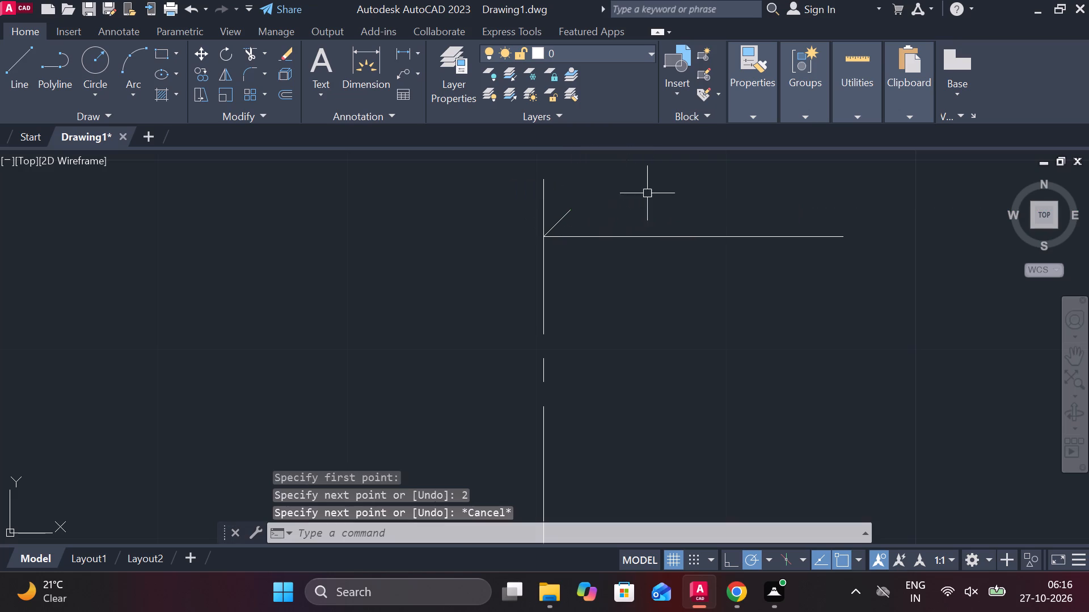
Mirror the short 45° line about the horizontal line at the top of the vertical centerline, keeping the original.
{"action": "left_click", "coordinate": [562, 216]}
{"action": "type", "text": "mi"}
{"action": "key", "text": "Return"}
{"action": "left_click", "coordinate": [551, 235]}
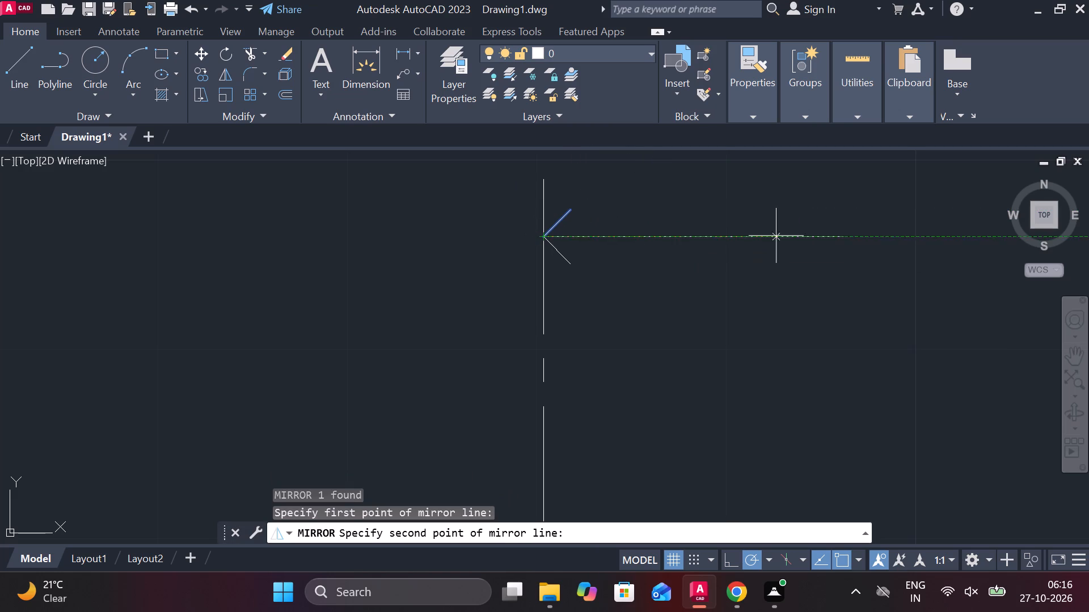
{"action": "left_click", "coordinate": [855, 234]}
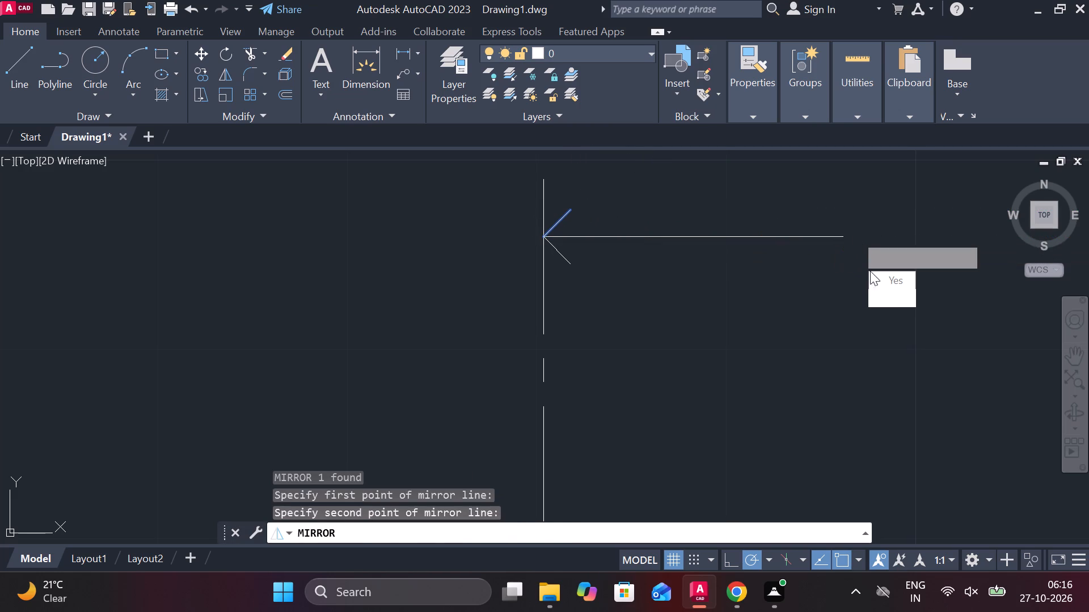
{"action": "left_click_drag", "start_coordinate": [892, 297], "coordinate": [855, 234]}
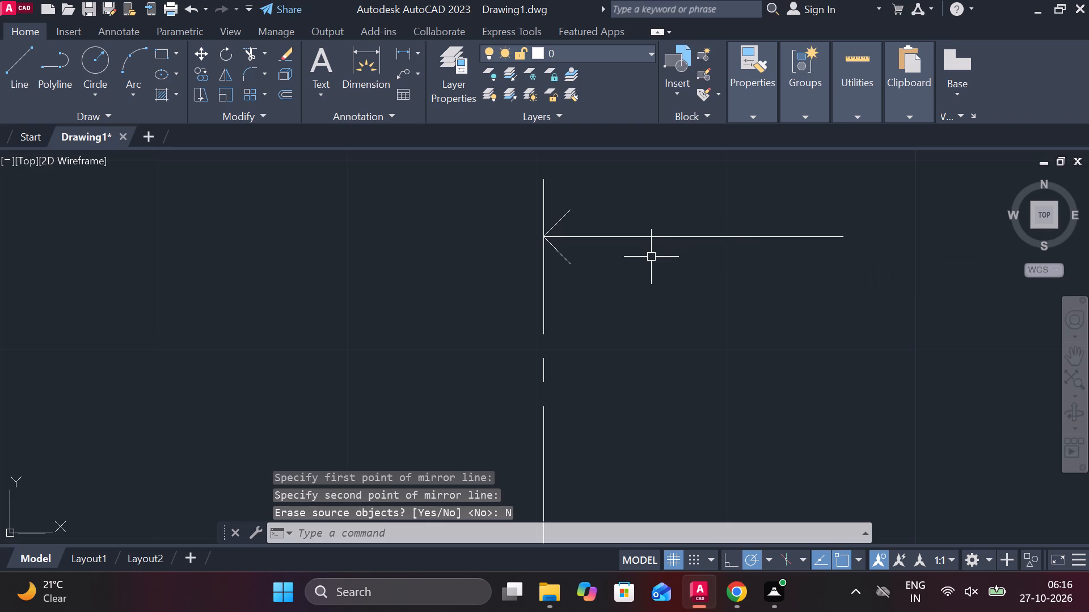
Draw a vertical line joining the free ends of the two slanted lines to close the arrowhead.
{"action": "key", "text": "l"}
{"action": "key", "text": "Return"}
{"action": "left_click", "coordinate": [571, 211]}
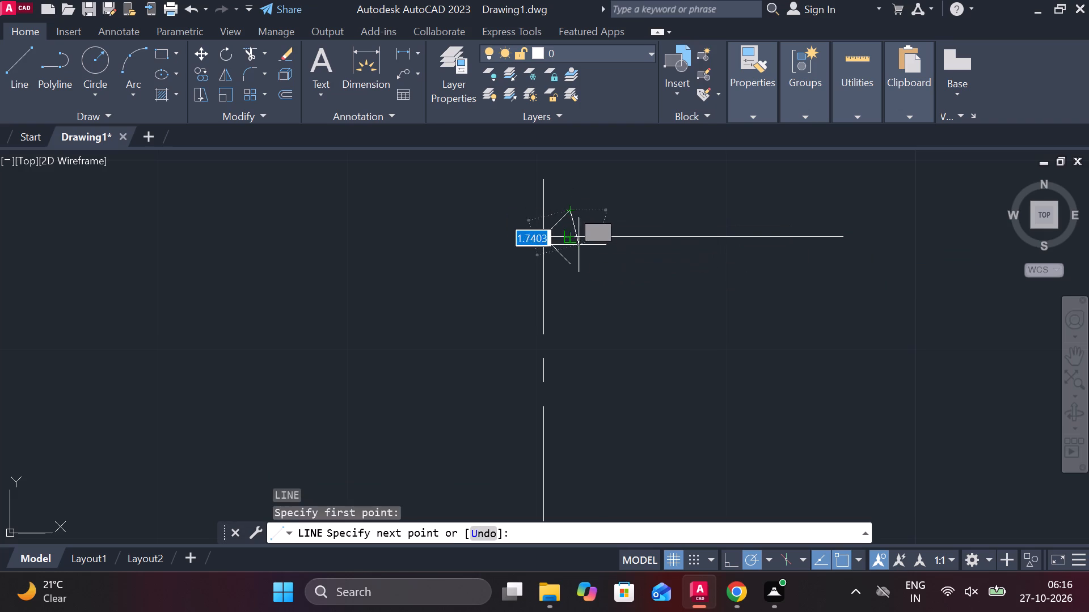
{"action": "left_click", "coordinate": [575, 257]}
{"action": "key", "text": "Escape"}
Draw a vertical line about 5.2 long across the arrow's horizontal line, a short distance beyond the arrowhead.
{"action": "scroll", "coordinate": [689, 258], "scroll_direction": "down", "scroll_amount": 4}
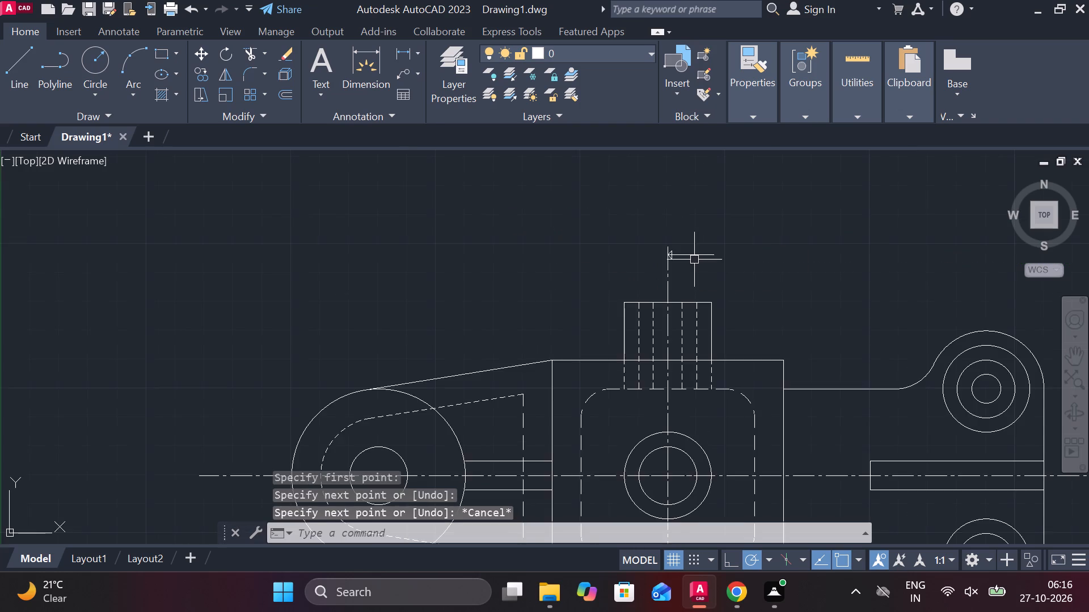
{"action": "scroll", "coordinate": [694, 260], "scroll_direction": "down", "scroll_amount": 2}
{"action": "scroll", "coordinate": [711, 267], "scroll_direction": "up", "scroll_amount": 3}
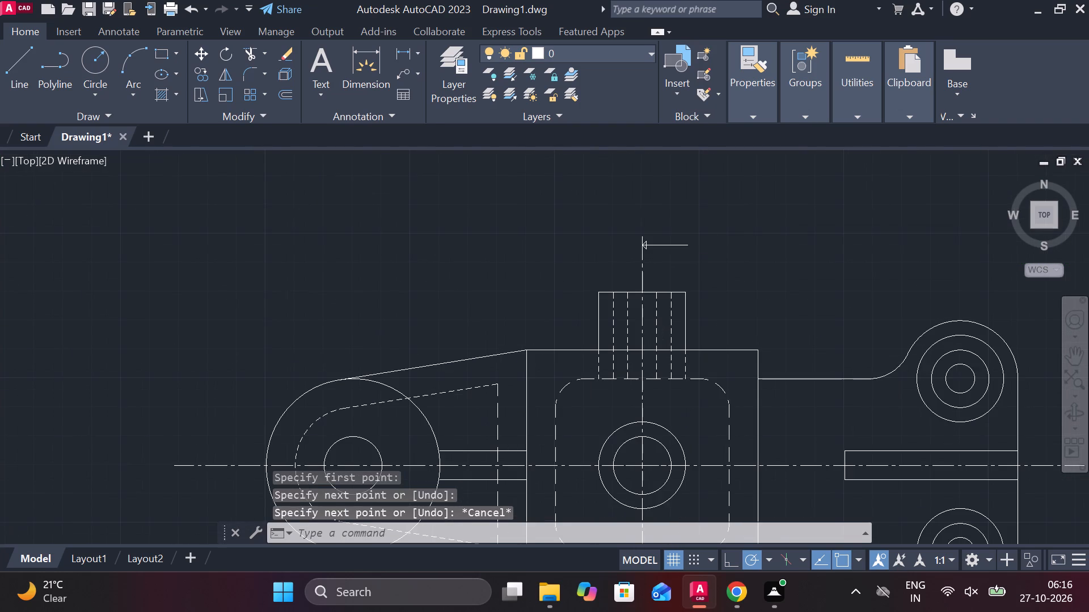
{"action": "scroll", "coordinate": [711, 262], "scroll_direction": "up", "scroll_amount": 2}
{"action": "key", "text": "l"}
{"action": "key", "text": "Return"}
{"action": "scroll", "coordinate": [606, 242], "scroll_direction": "up", "scroll_amount": 1}
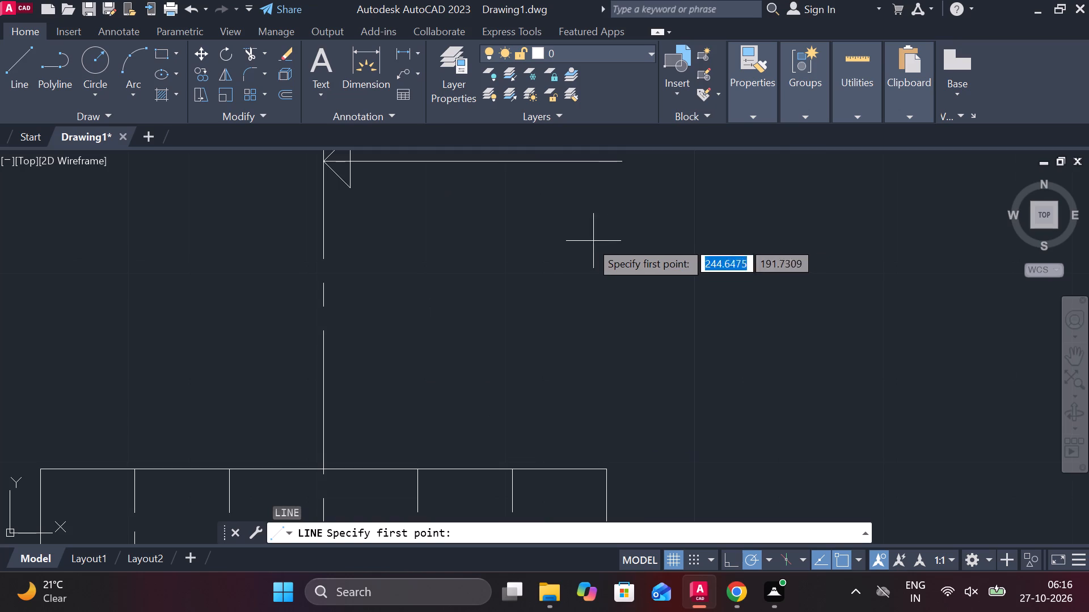
{"action": "middle_click_drag", "start_coordinate": [564, 253], "coordinate": [618, 340]}
{"action": "left_click", "coordinate": [496, 204]}
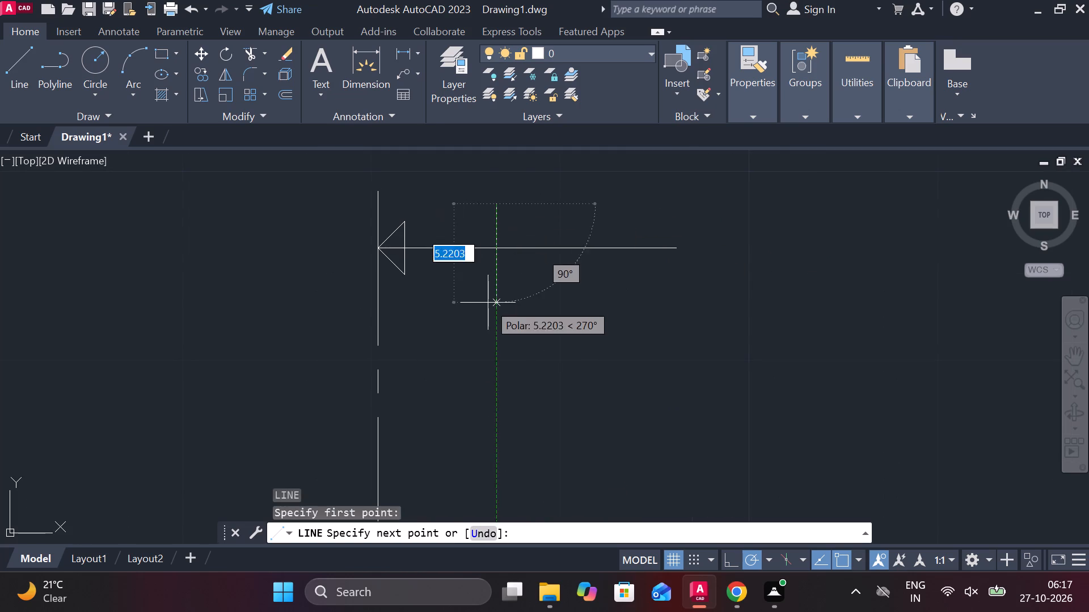
{"action": "left_click", "coordinate": [488, 303]}
{"action": "key", "text": "Escape"}
Trim the arrow's horizontal line beyond the crossing vertical line, and remove both halves of that vertical line.
{"action": "type", "text": "tr"}
{"action": "key", "text": "space"}
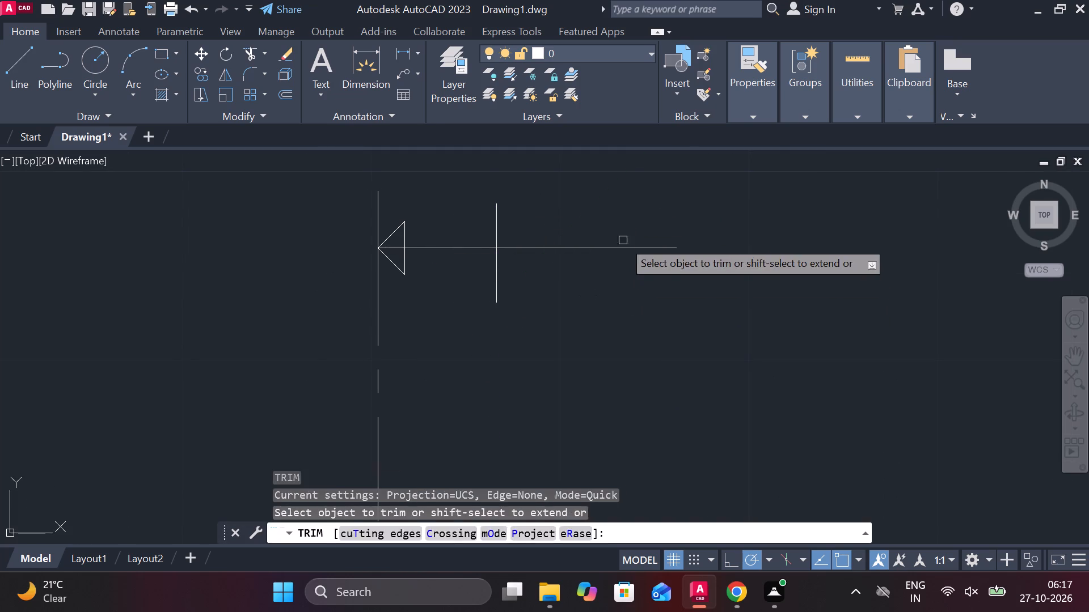
{"action": "left_click_drag", "start_coordinate": [621, 219], "coordinate": [565, 302]}
{"action": "left_click", "coordinate": [501, 278]}
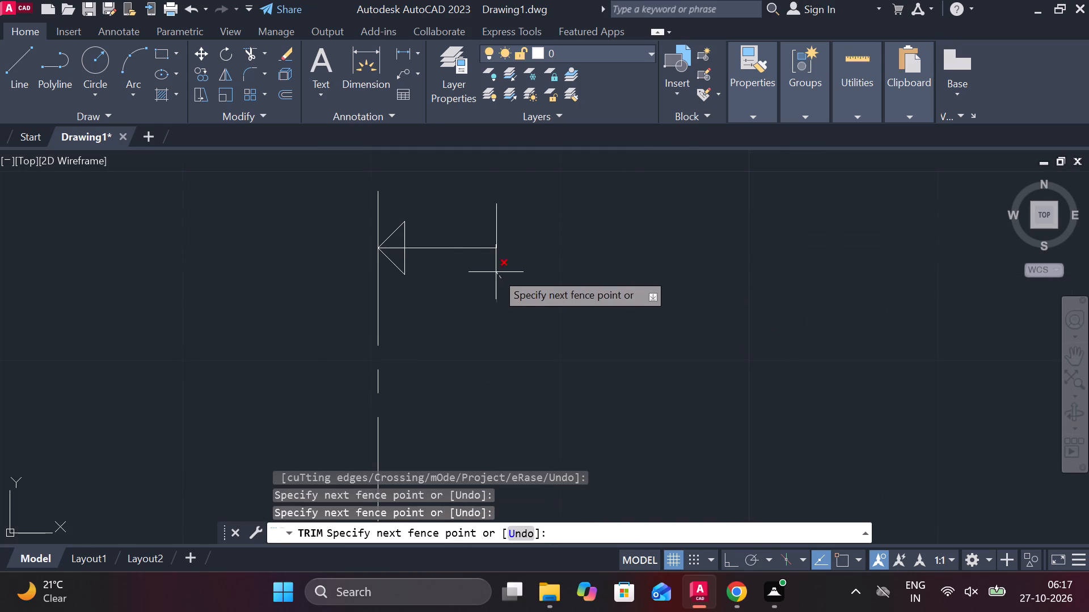
{"action": "left_click", "coordinate": [491, 269]}
{"action": "left_click", "coordinate": [499, 236]}
{"action": "scroll", "coordinate": [516, 237], "scroll_direction": "down", "scroll_amount": 1}
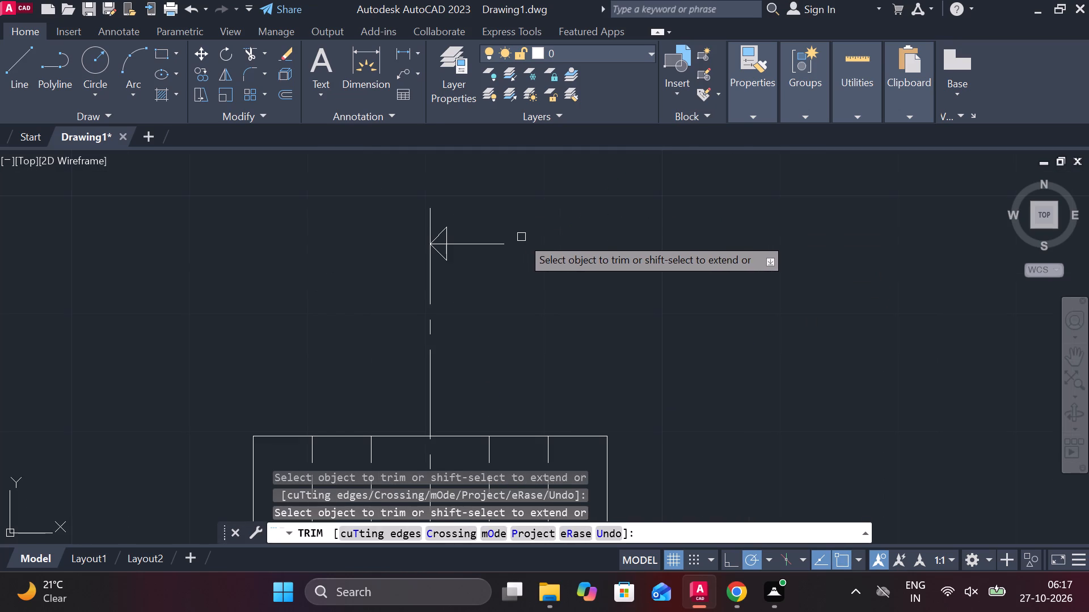
{"action": "middle_click_drag", "start_coordinate": [539, 240], "coordinate": [558, 243]}
{"action": "key", "text": "Escape"}
Place multiline text "B" at the tail end of the arrow above the top block.
{"action": "type", "text": "t"}
{"action": "key", "text": "space"}
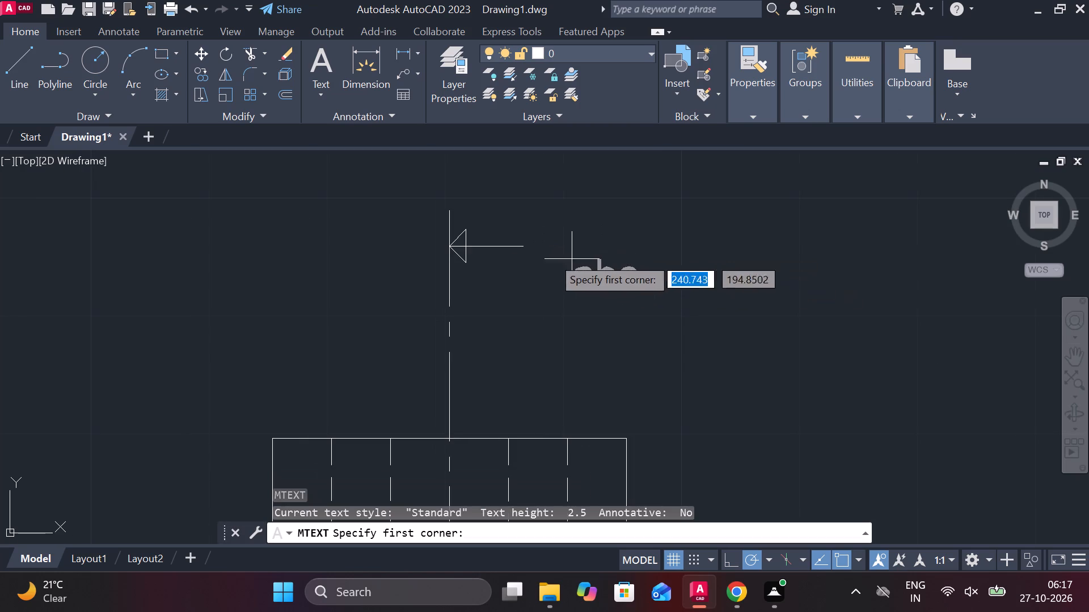
{"action": "left_click_drag", "start_coordinate": [527, 216], "coordinate": [529, 228]}
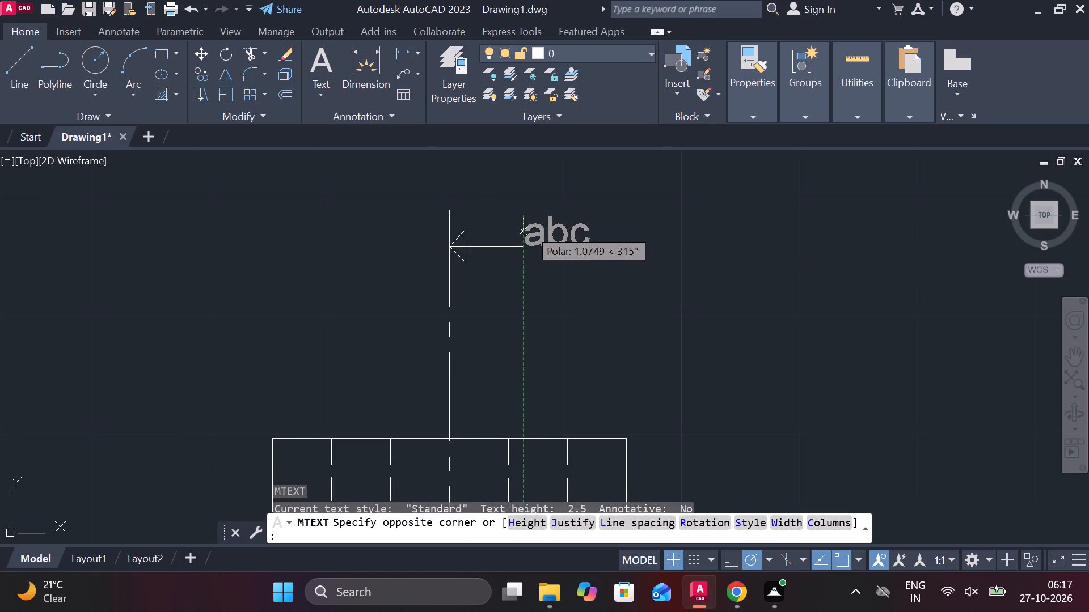
{"action": "left_click", "coordinate": [564, 274]}
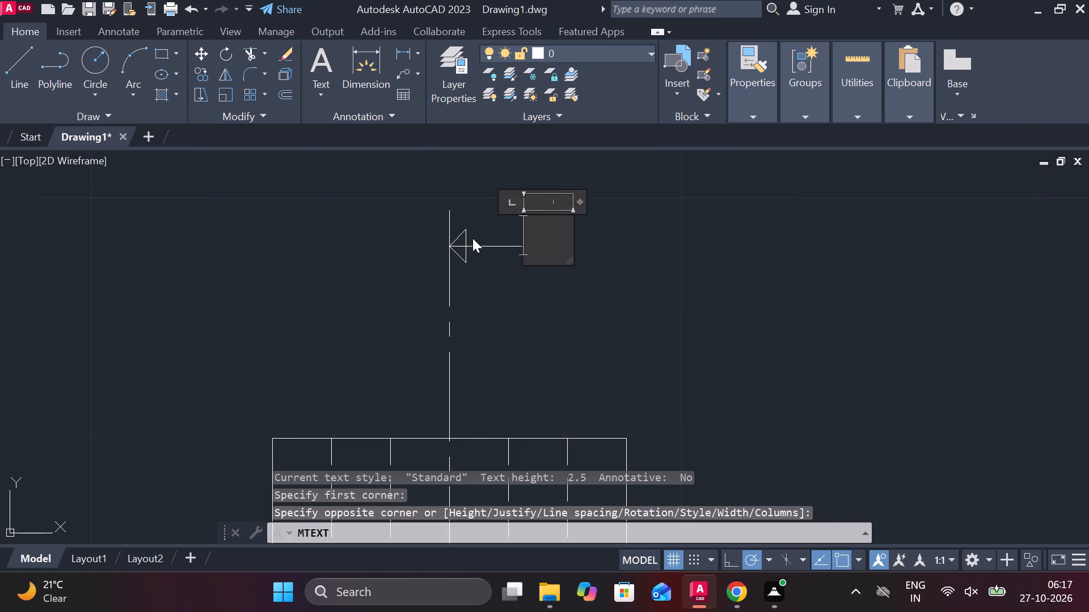
{"action": "key", "text": "b"}
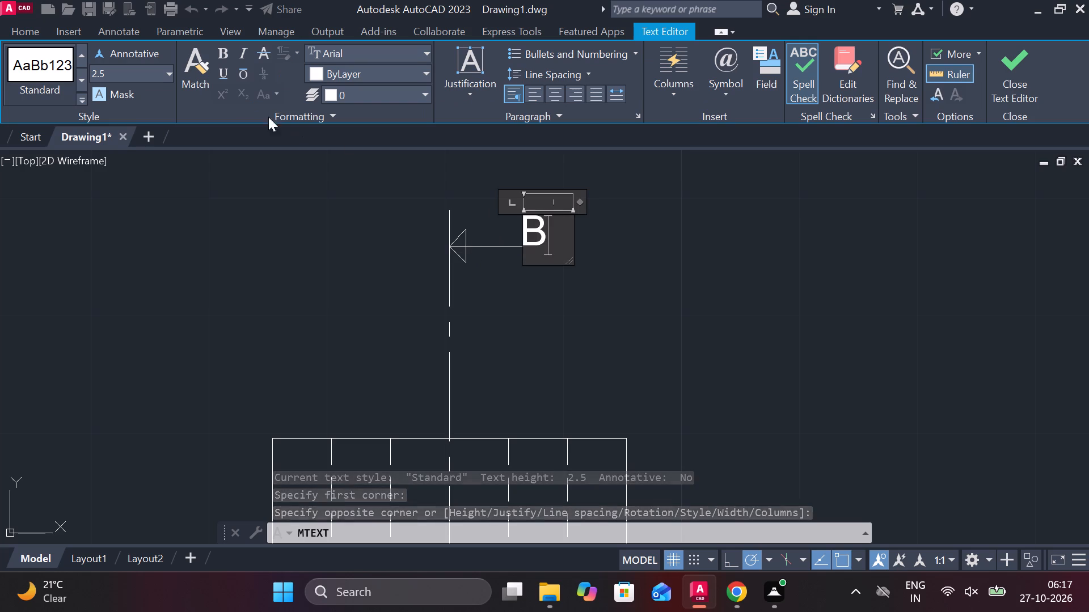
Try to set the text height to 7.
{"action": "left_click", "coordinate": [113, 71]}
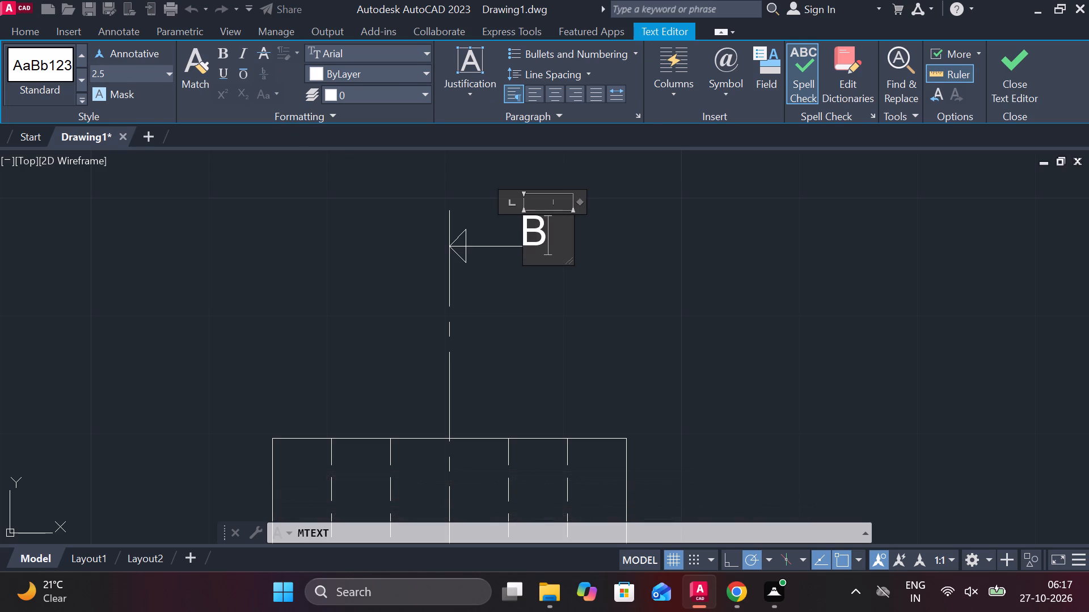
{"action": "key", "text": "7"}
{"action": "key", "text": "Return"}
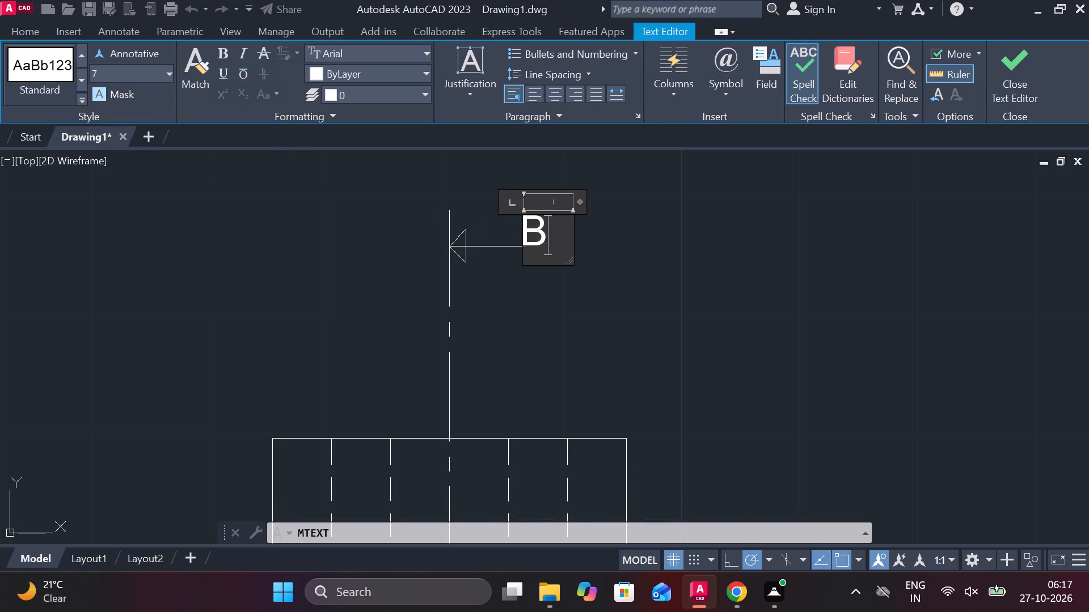
Set the height of the letter B to 6 and finish editing the text.
{"action": "left_click_drag", "start_coordinate": [544, 226], "coordinate": [503, 227]}
{"action": "left_click", "coordinate": [141, 75]}
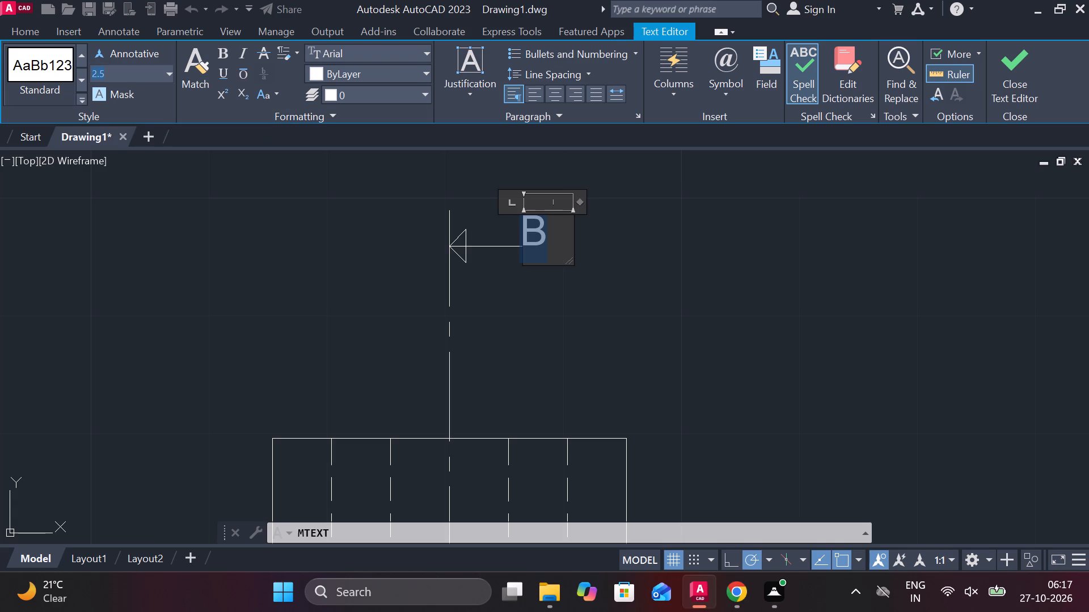
{"action": "key", "text": "6"}
{"action": "key", "text": "Return"}
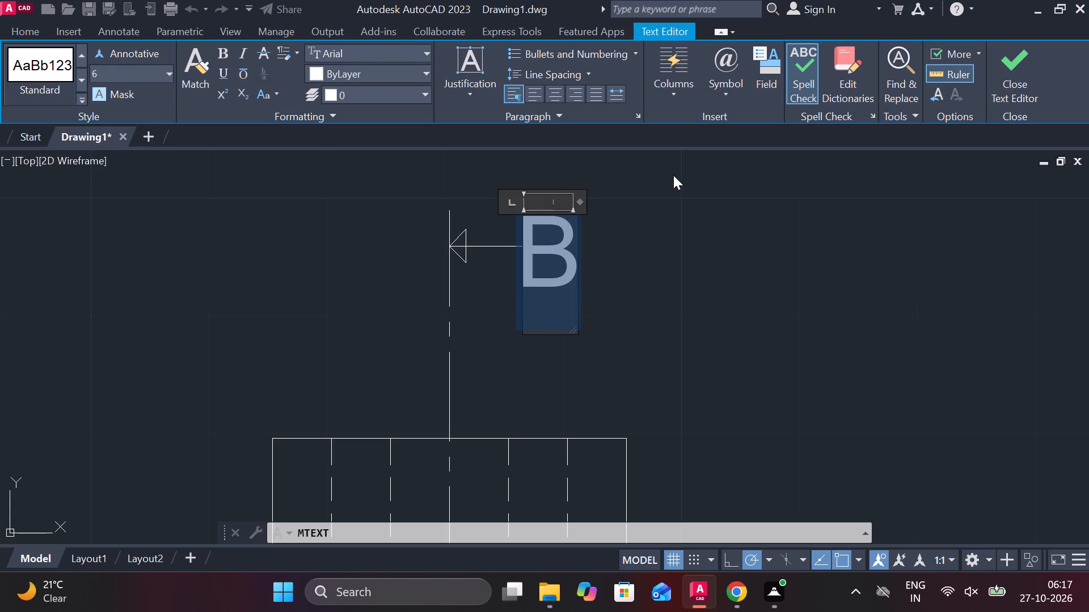
{"action": "left_click", "coordinate": [1045, 67]}
{"action": "left_click", "coordinate": [1032, 73]}
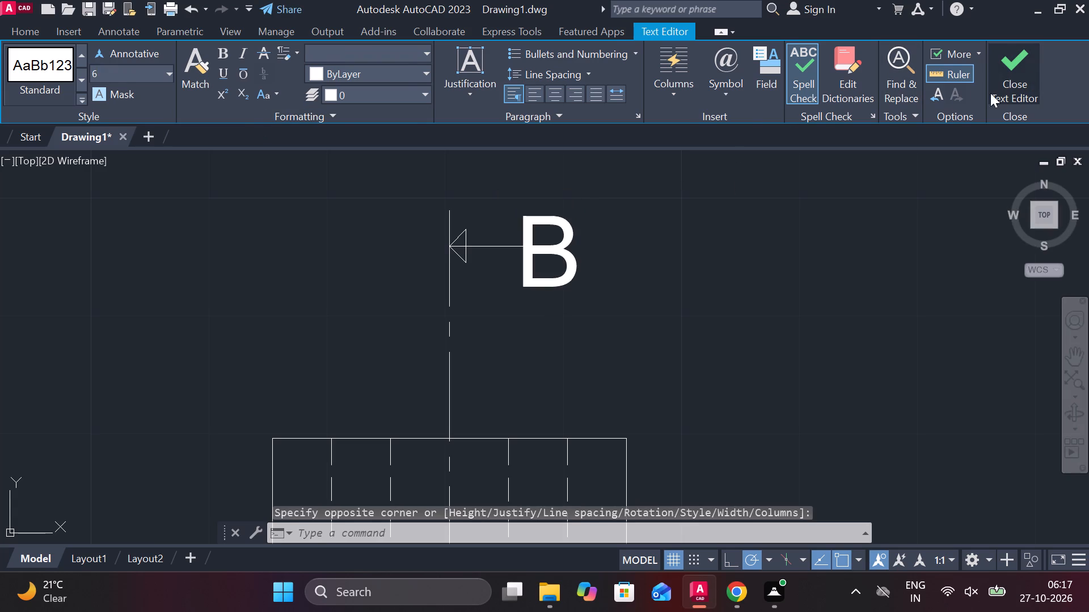
Trim the piece of the horizontal line that lies inside the triangular arrowhead.
{"action": "scroll", "coordinate": [577, 221], "scroll_direction": "down", "scroll_amount": 3}
{"action": "scroll", "coordinate": [657, 252], "scroll_direction": "down", "scroll_amount": 2}
{"action": "scroll", "coordinate": [639, 273], "scroll_direction": "up", "scroll_amount": 1}
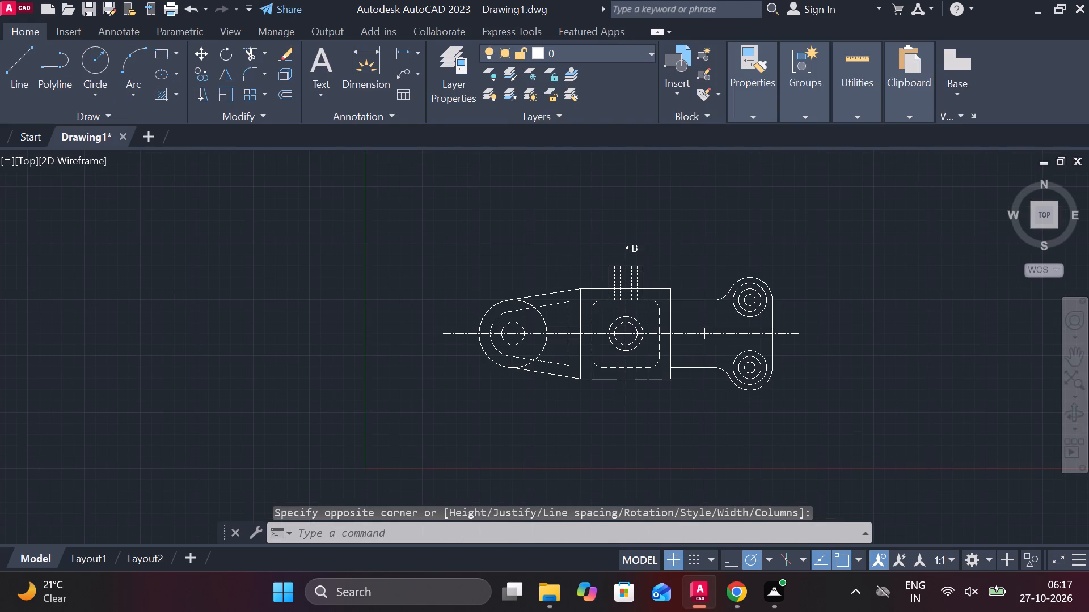
{"action": "scroll", "coordinate": [622, 248], "scroll_direction": "up", "scroll_amount": 4}
{"action": "middle_click_drag", "start_coordinate": [626, 282], "coordinate": [629, 313]}
{"action": "scroll", "coordinate": [622, 226], "scroll_direction": "up", "scroll_amount": 1}
{"action": "middle_click_drag", "start_coordinate": [622, 226], "coordinate": [622, 302]}
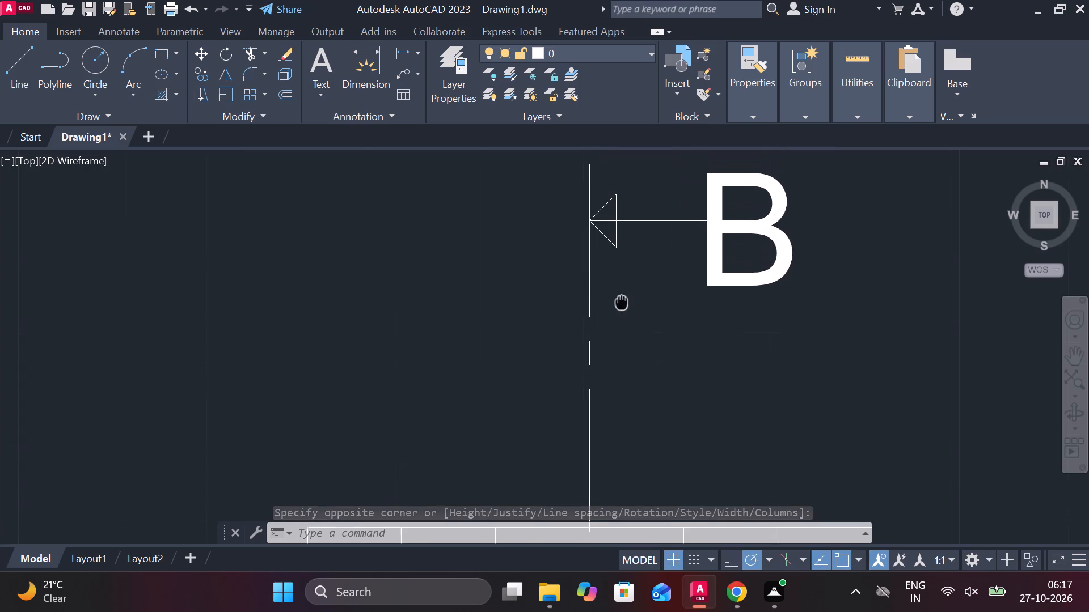
{"action": "type", "text": "TR"}
{"action": "key", "text": "space"}
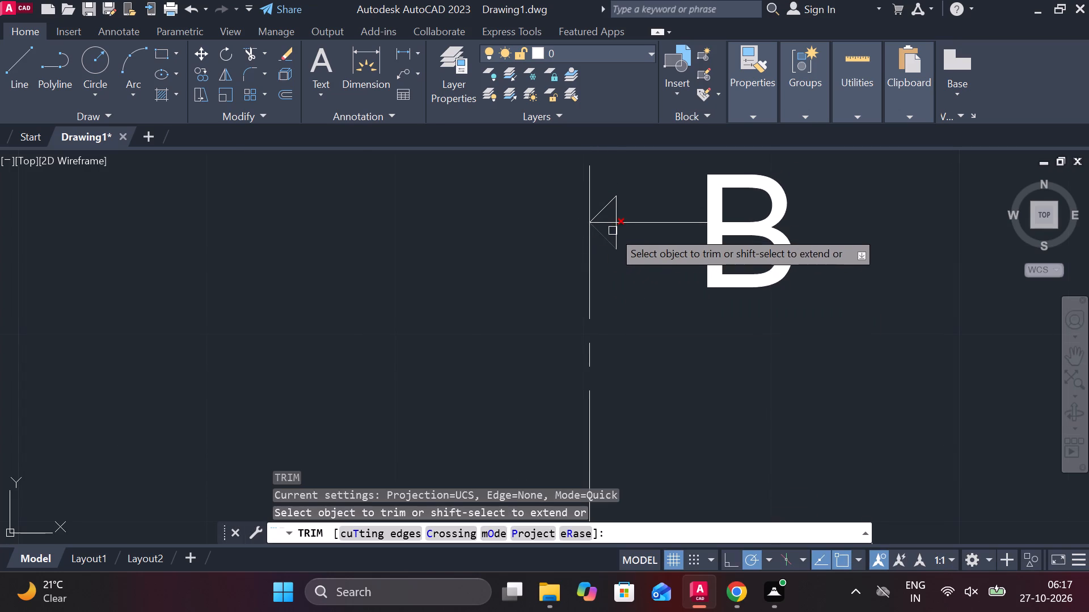
{"action": "left_click", "coordinate": [604, 226]}
{"action": "key", "text": "Escape"}
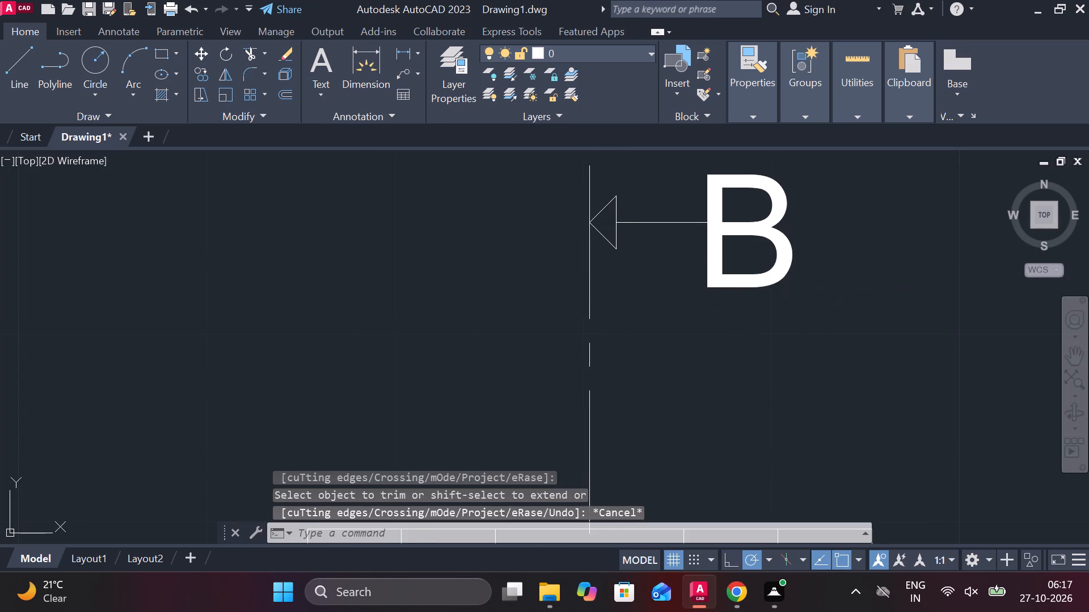
{"action": "left_click", "coordinate": [845, 306]}
{"action": "key", "text": "Escape"}
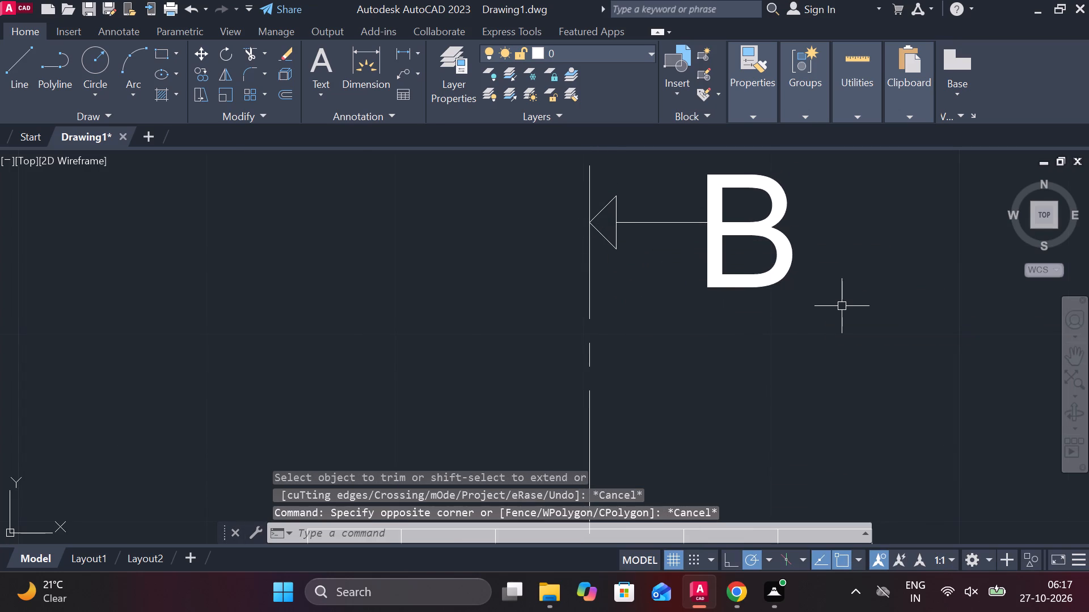
Add center marks to the innermost circles of the upper and lower concentric holes on the part's slotted end.
{"action": "scroll", "coordinate": [842, 306], "scroll_direction": "down", "scroll_amount": 1}
{"action": "scroll", "coordinate": [775, 199], "scroll_direction": "down", "scroll_amount": 2}
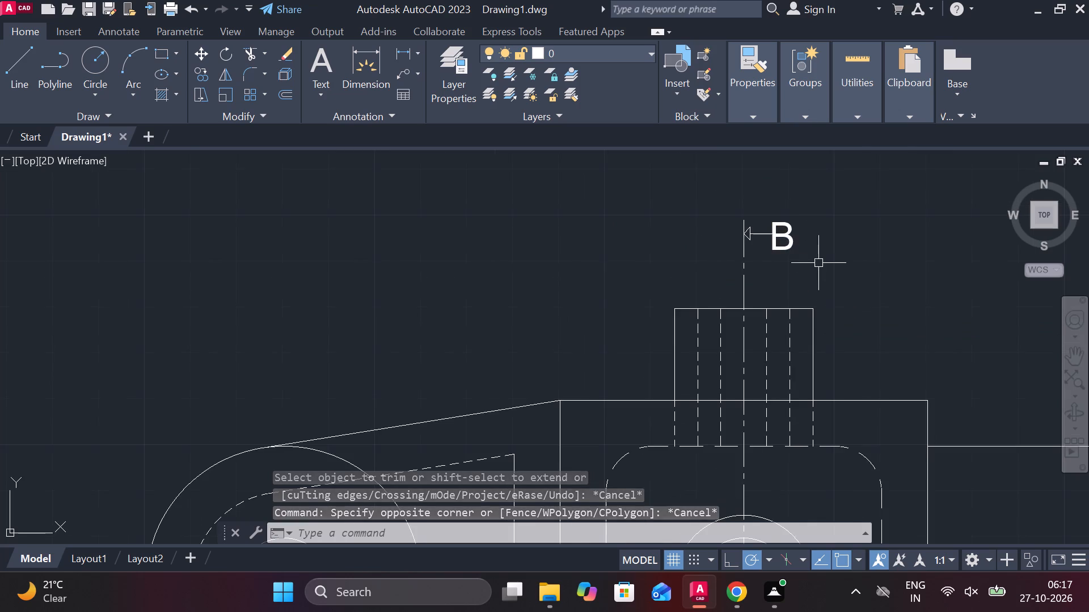
{"action": "middle_click_drag", "start_coordinate": [818, 308], "coordinate": [682, 117]}
{"action": "scroll", "coordinate": [782, 249], "scroll_direction": "down", "scroll_amount": 1}
{"action": "middle_click_drag", "start_coordinate": [848, 318], "coordinate": [619, 261]}
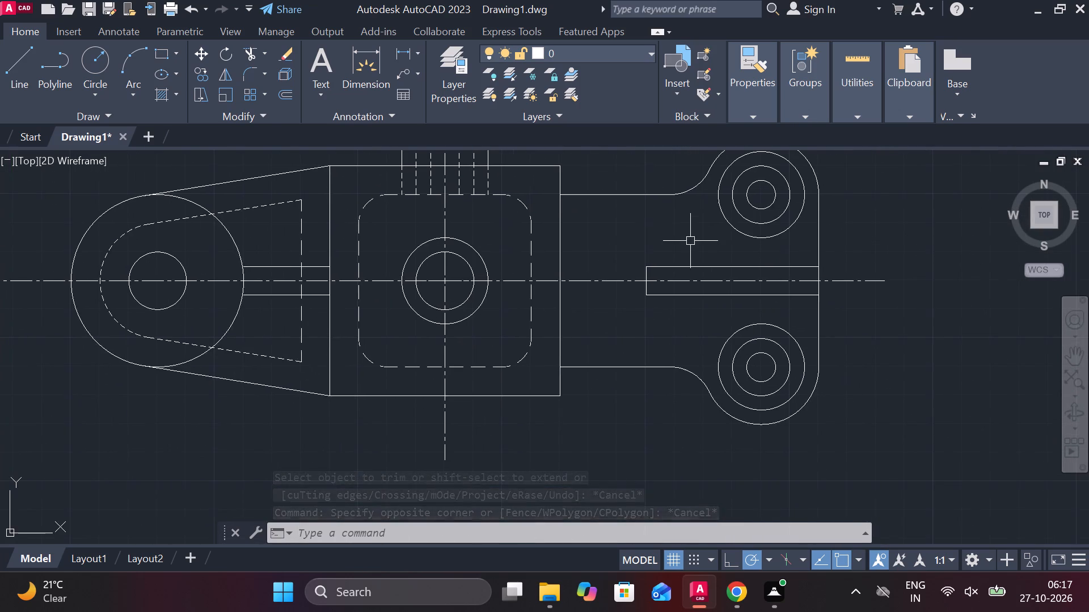
{"action": "middle_click_drag", "start_coordinate": [690, 241], "coordinate": [640, 267]}
{"action": "middle_click_drag", "start_coordinate": [804, 239], "coordinate": [805, 261]}
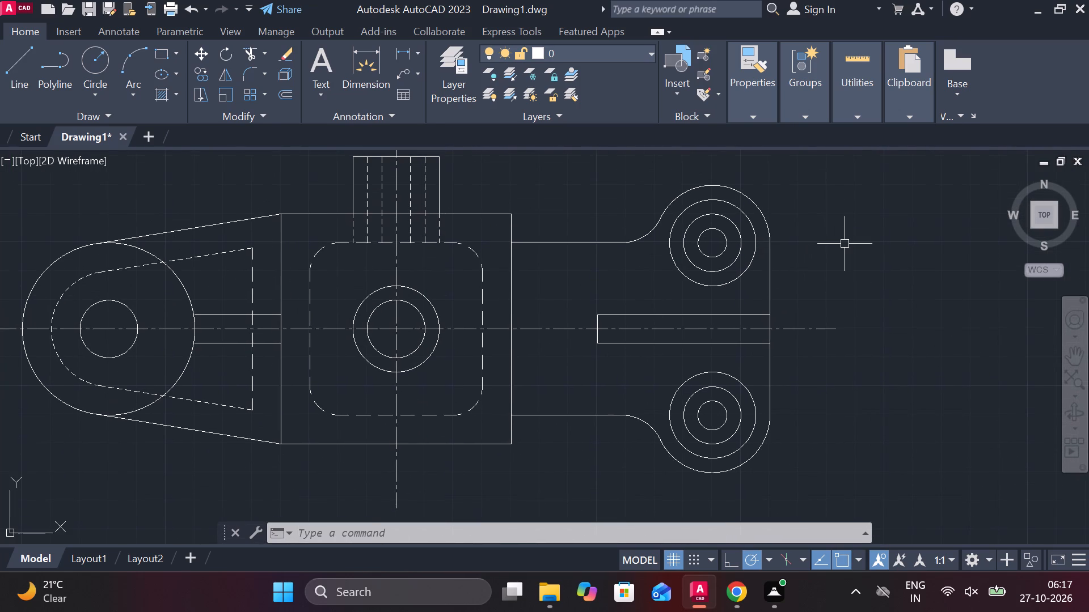
{"action": "key", "text": "Escape"}
{"action": "type", "text": "CM"}
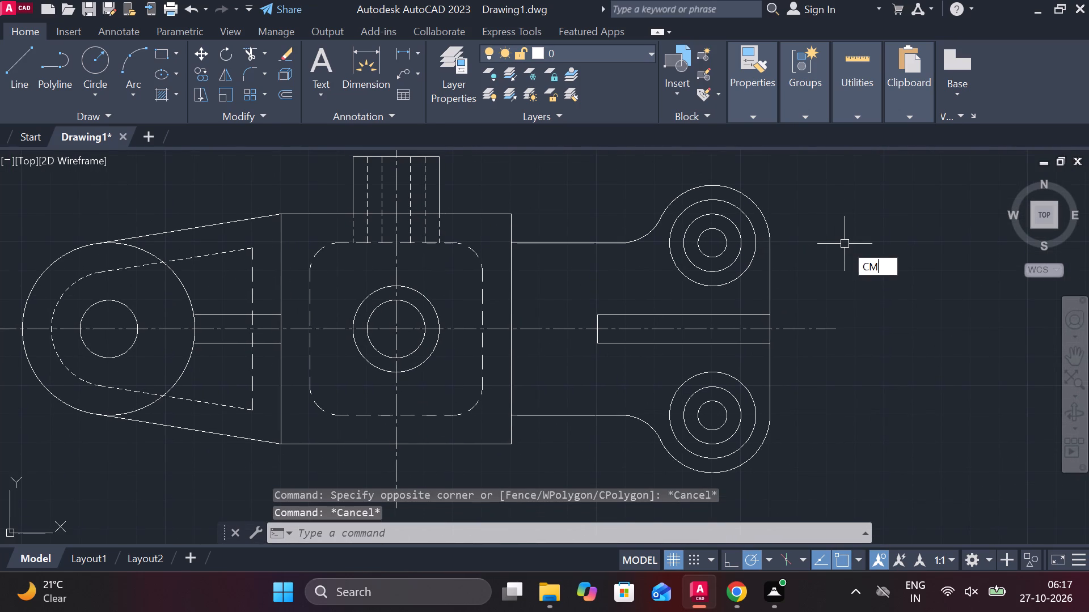
{"action": "key", "text": "Return"}
{"action": "left_click", "coordinate": [722, 236]}
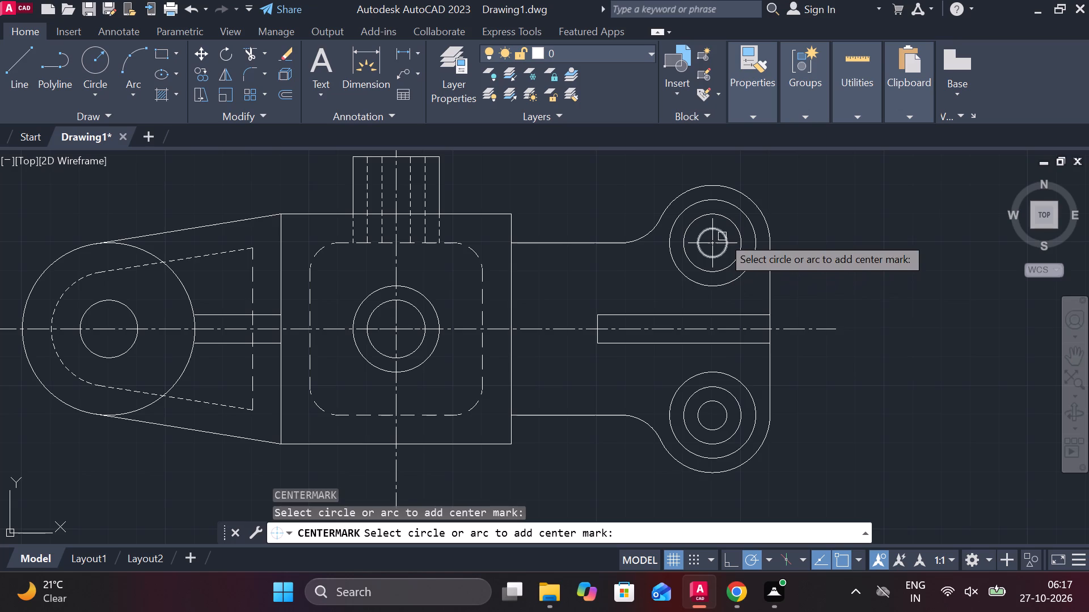
{"action": "left_click", "coordinate": [724, 419]}
{"action": "middle_click_drag", "start_coordinate": [801, 357], "coordinate": [792, 360]}
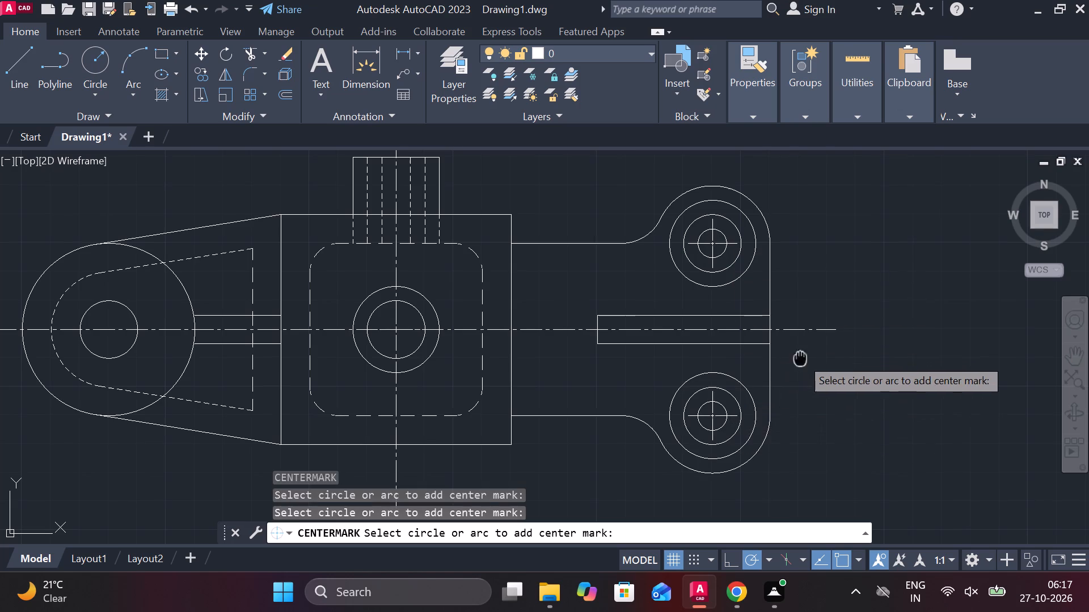
{"action": "middle_click_drag", "start_coordinate": [792, 360], "coordinate": [770, 302]}
{"action": "key", "text": "Escape"}
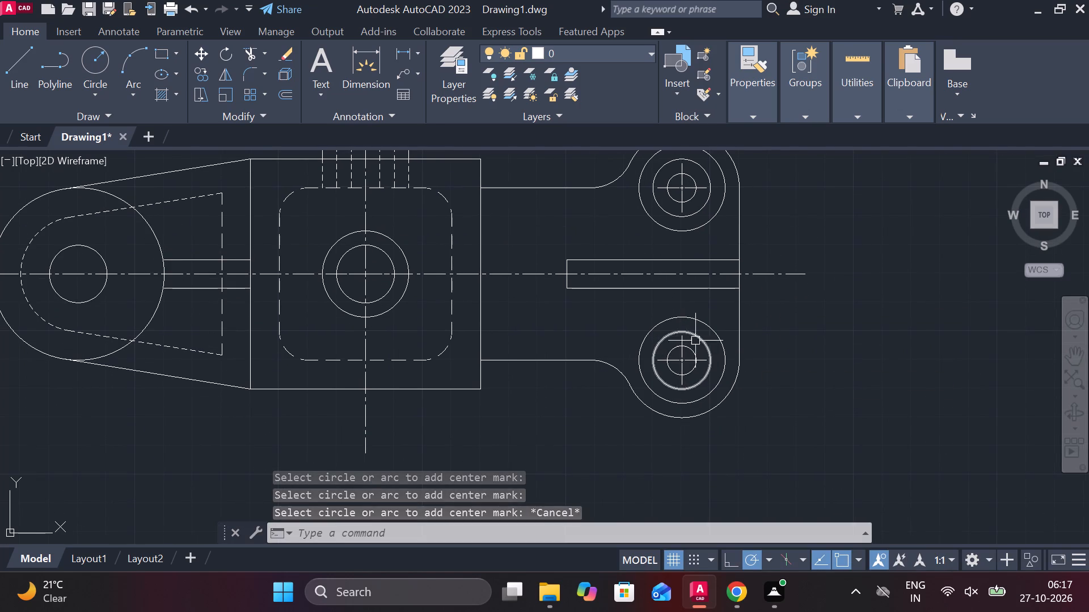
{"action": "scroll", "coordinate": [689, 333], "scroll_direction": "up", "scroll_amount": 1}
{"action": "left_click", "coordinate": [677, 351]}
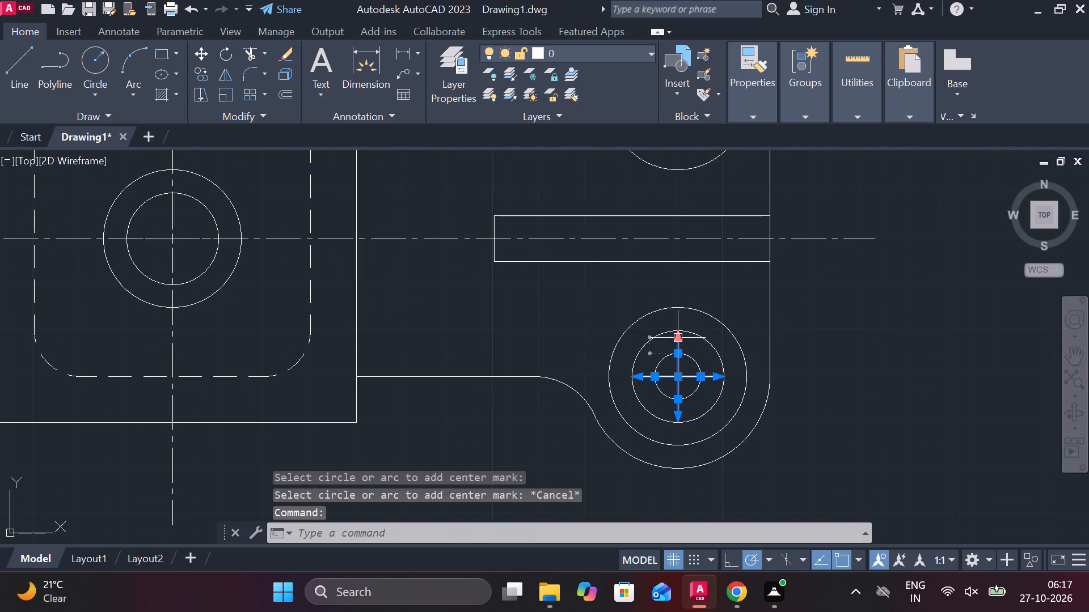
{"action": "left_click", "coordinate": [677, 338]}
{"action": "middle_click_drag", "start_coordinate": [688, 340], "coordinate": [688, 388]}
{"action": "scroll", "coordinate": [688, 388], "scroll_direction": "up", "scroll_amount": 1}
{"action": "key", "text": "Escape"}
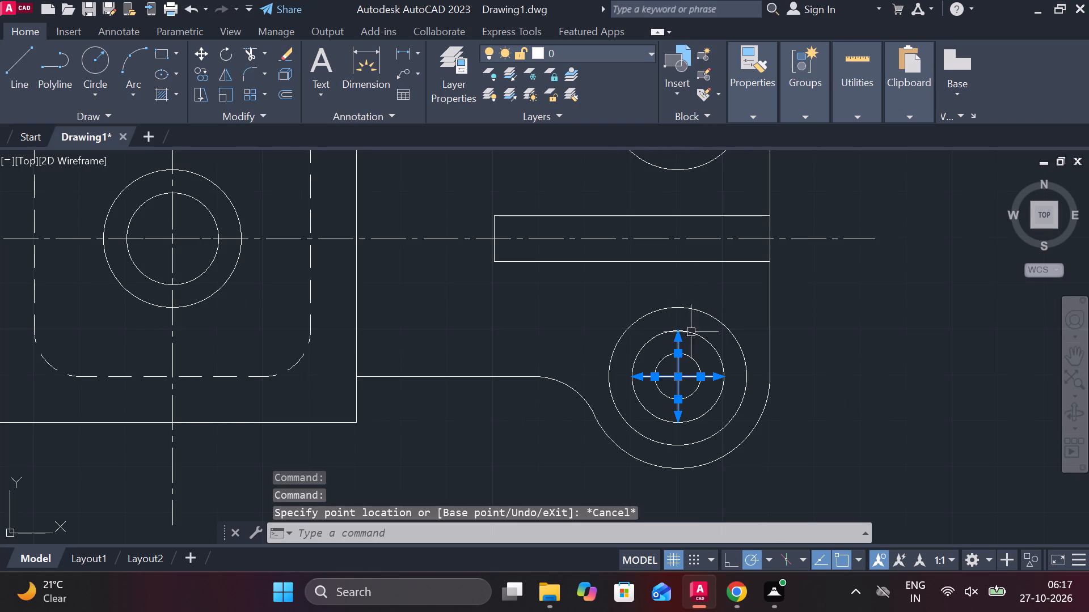
Erase the center mark from the upper concentric holes on the slotted end.
{"action": "key", "text": "Escape"}
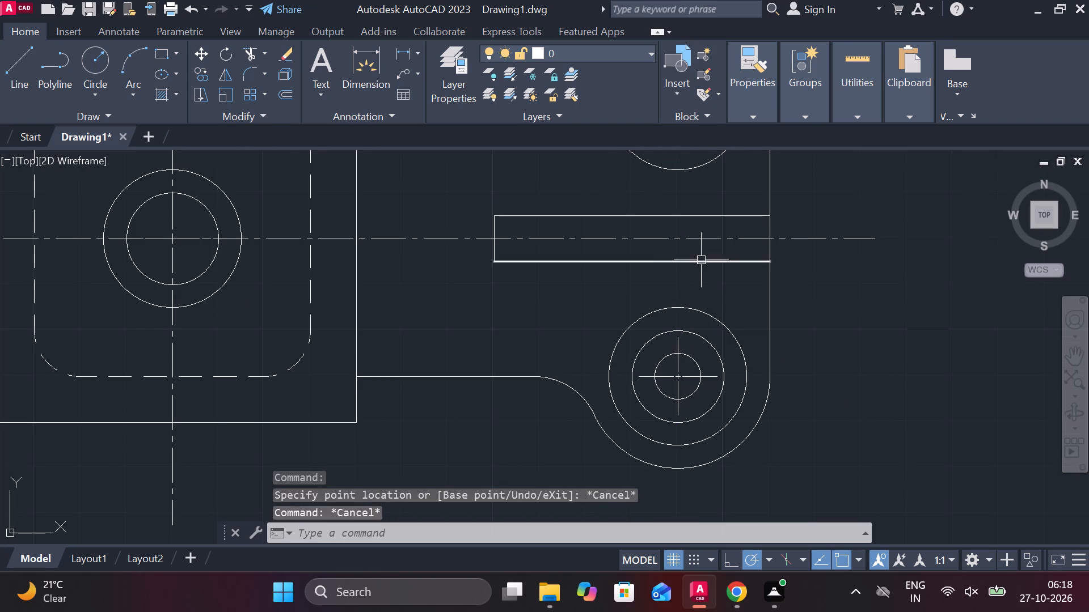
{"action": "middle_click_drag", "start_coordinate": [705, 302], "coordinate": [702, 359]}
{"action": "left_click", "coordinate": [670, 171]}
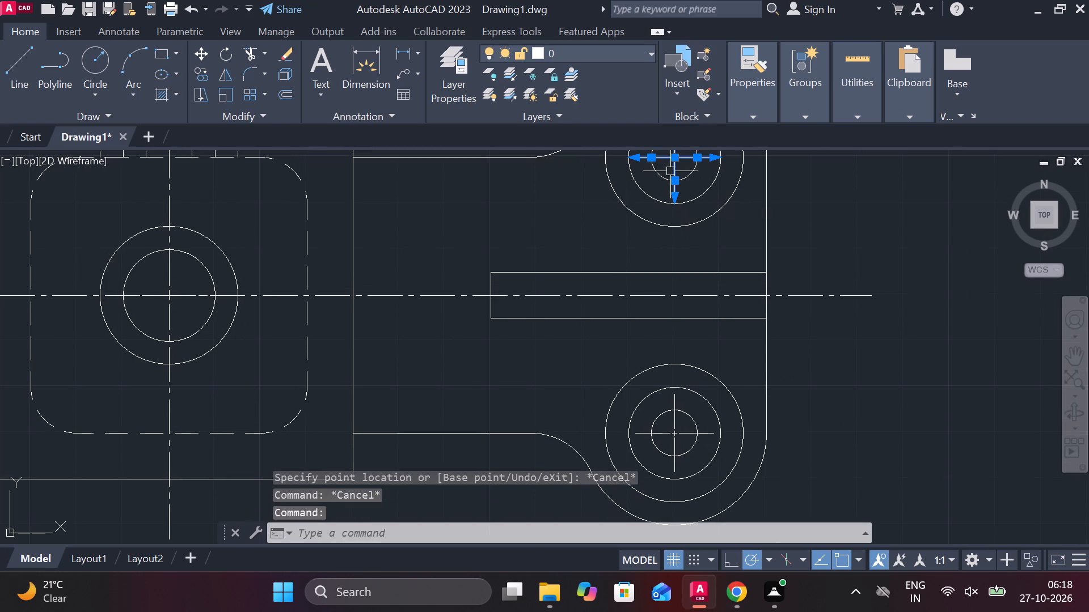
{"action": "type", "text": "E"}
{"action": "key", "text": "space"}
Stretch the lower center mark's vertical line upward past the upper rounded end and downward past the lower rounded end.
{"action": "left_click", "coordinate": [674, 414]}
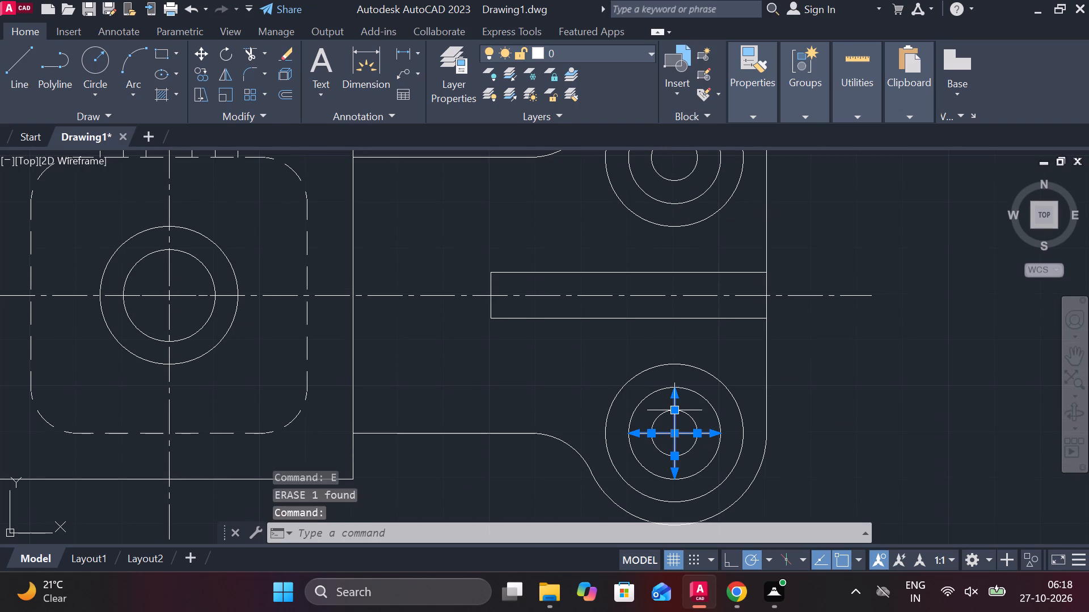
{"action": "left_click", "coordinate": [674, 397]}
{"action": "middle_click_drag", "start_coordinate": [693, 292], "coordinate": [673, 491]}
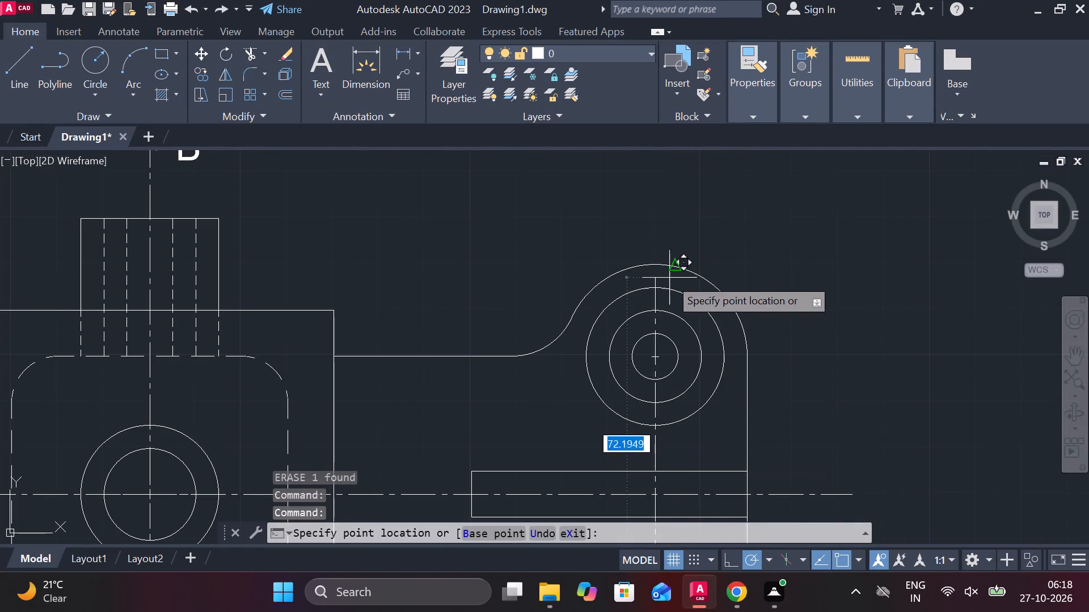
{"action": "left_click", "coordinate": [696, 236]}
{"action": "scroll", "coordinate": [706, 282], "scroll_direction": "down", "scroll_amount": 3}
{"action": "scroll", "coordinate": [698, 396], "scroll_direction": "up", "scroll_amount": 3}
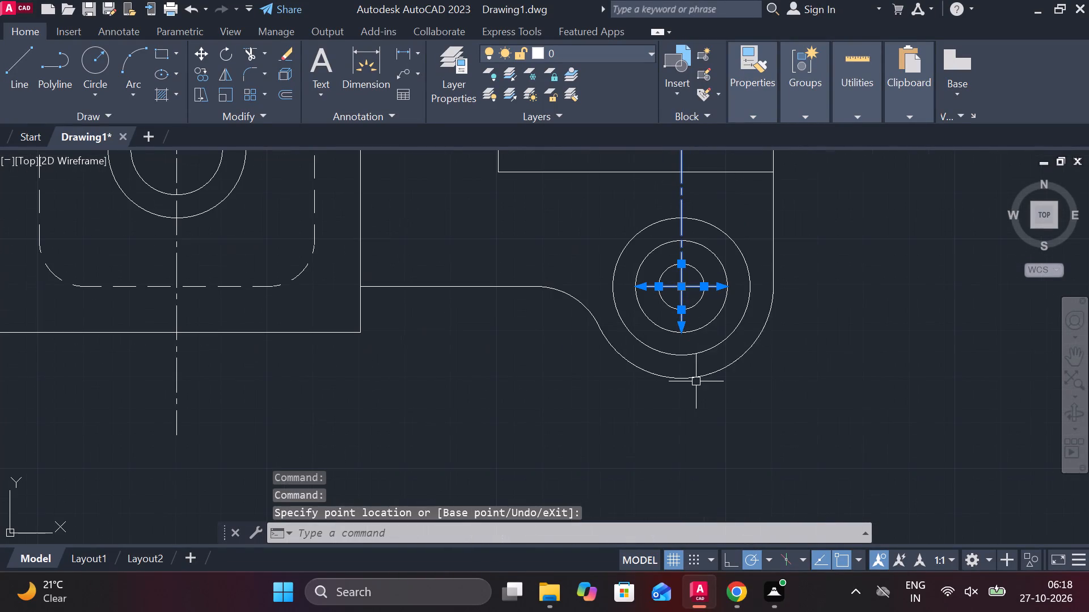
{"action": "left_click", "coordinate": [679, 328]}
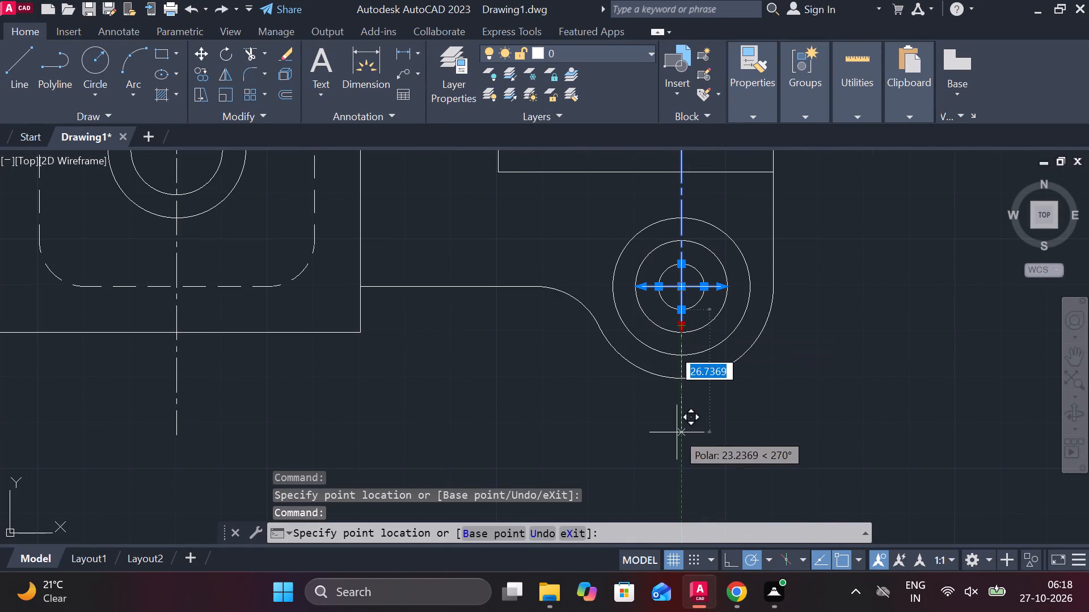
{"action": "left_click", "coordinate": [677, 432]}
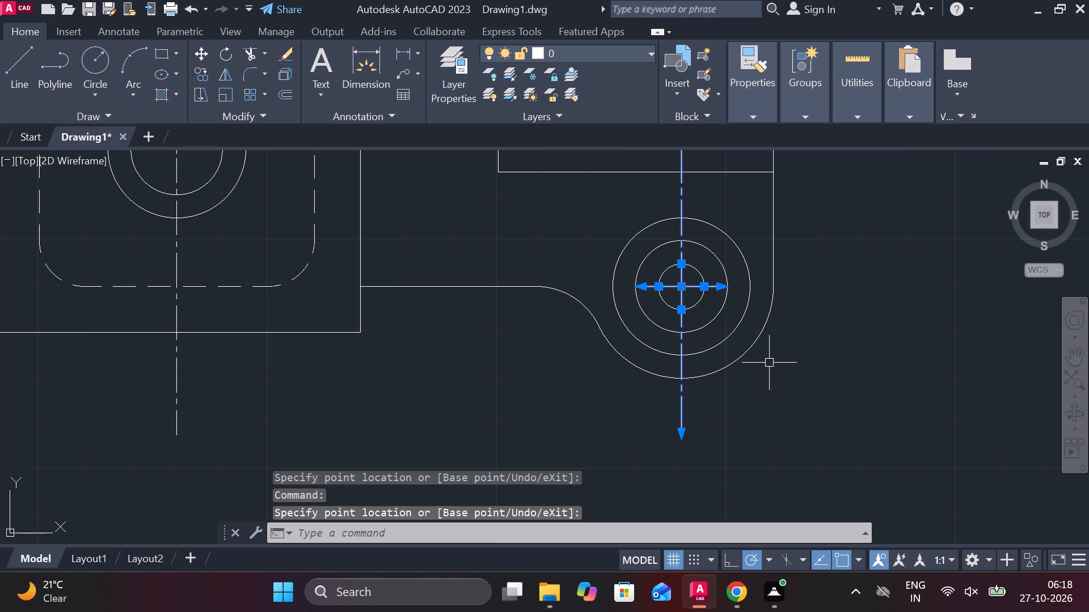
{"action": "key", "text": "Escape"}
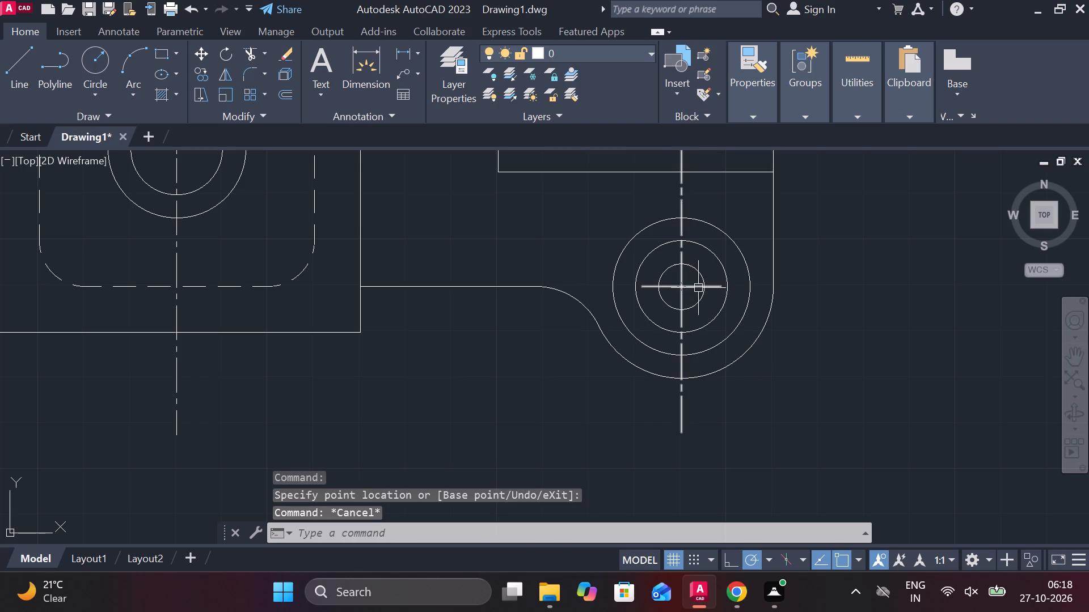
Extend both ends of the lower center mark's horizontal line to just beyond the outermost concentric circle.
{"action": "left_click", "coordinate": [698, 288]}
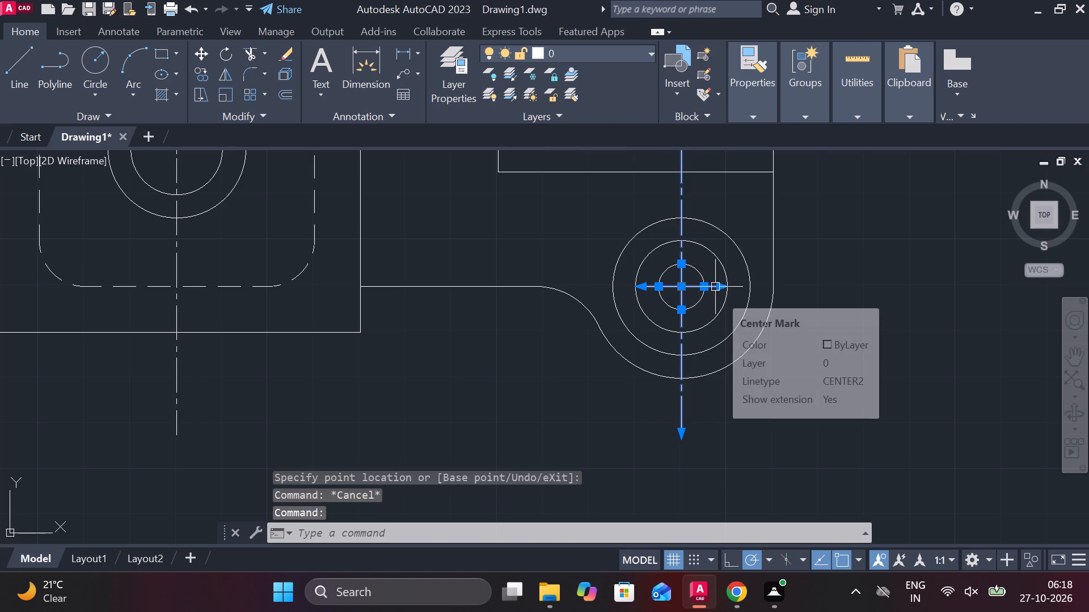
{"action": "scroll", "coordinate": [724, 284], "scroll_direction": "up", "scroll_amount": 1}
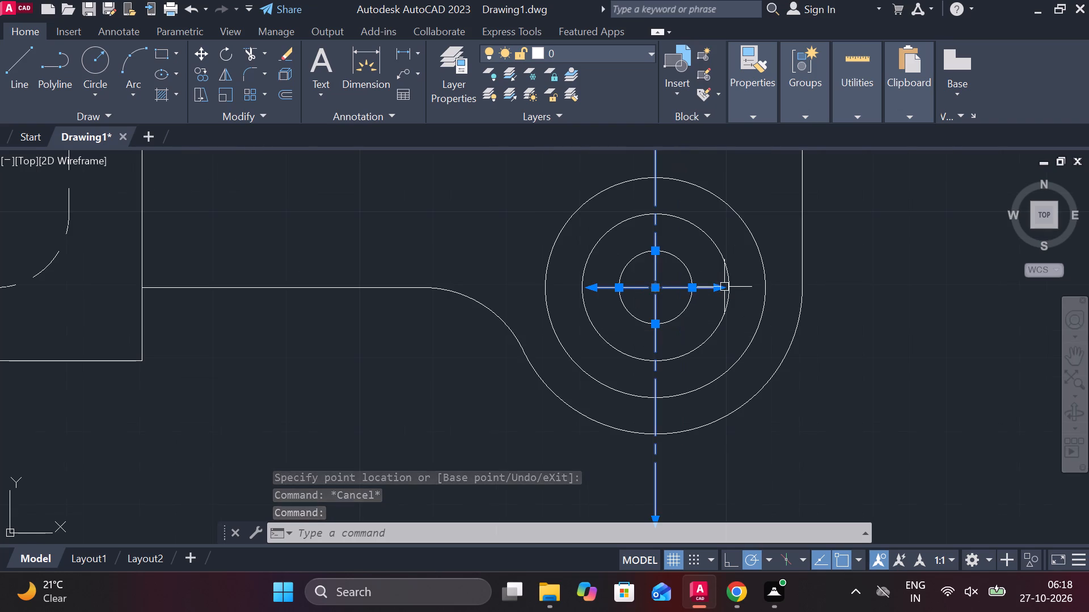
{"action": "left_click", "coordinate": [720, 288]}
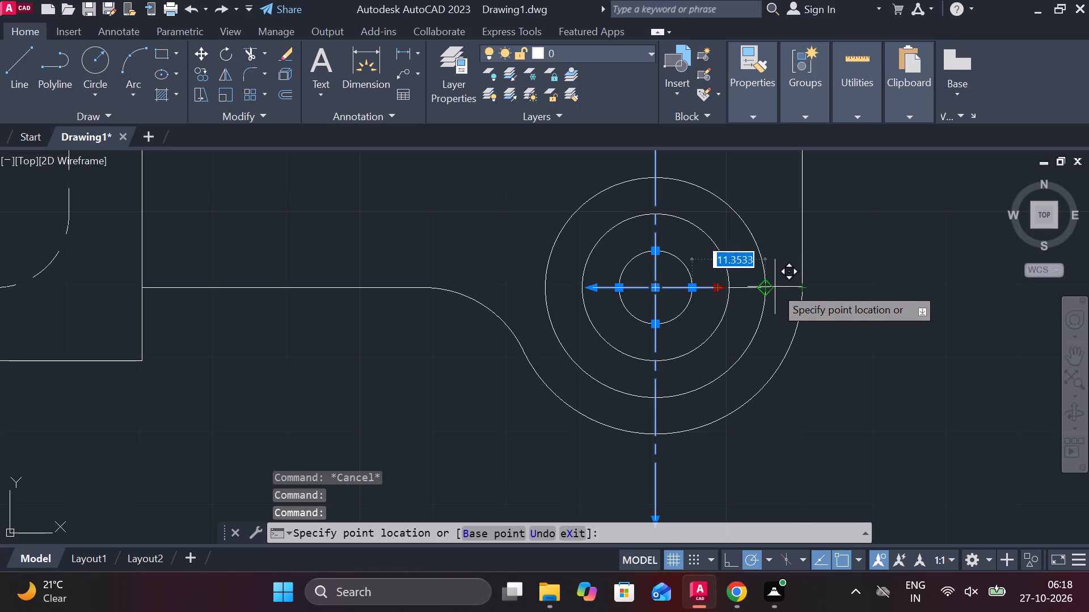
{"action": "scroll", "coordinate": [775, 287], "scroll_direction": "up", "scroll_amount": 4}
{"action": "left_click", "coordinate": [793, 287]}
{"action": "scroll", "coordinate": [793, 288], "scroll_direction": "down", "scroll_amount": 4}
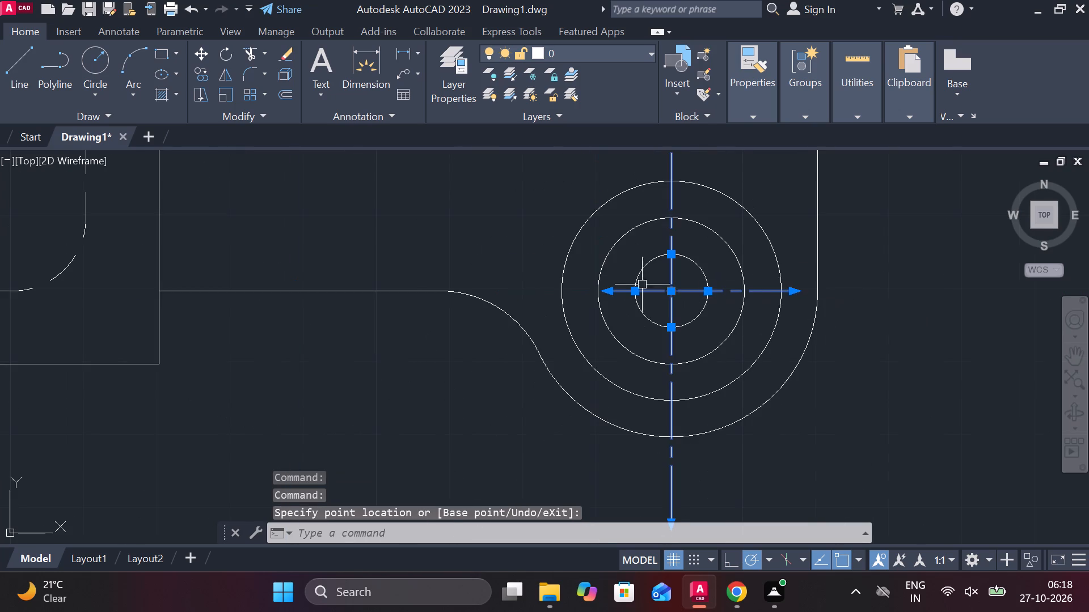
{"action": "scroll", "coordinate": [617, 282], "scroll_direction": "up", "scroll_amount": 2}
{"action": "left_click", "coordinate": [600, 307]}
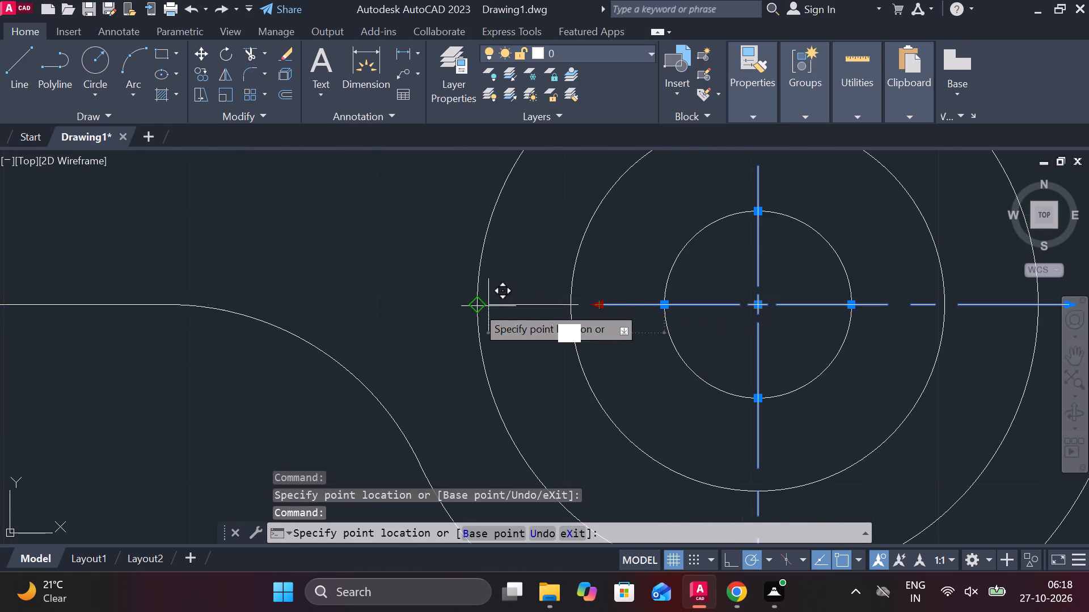
{"action": "left_click", "coordinate": [430, 306]}
{"action": "key", "text": "Escape"}
{"action": "scroll", "coordinate": [623, 308], "scroll_direction": "down", "scroll_amount": 3}
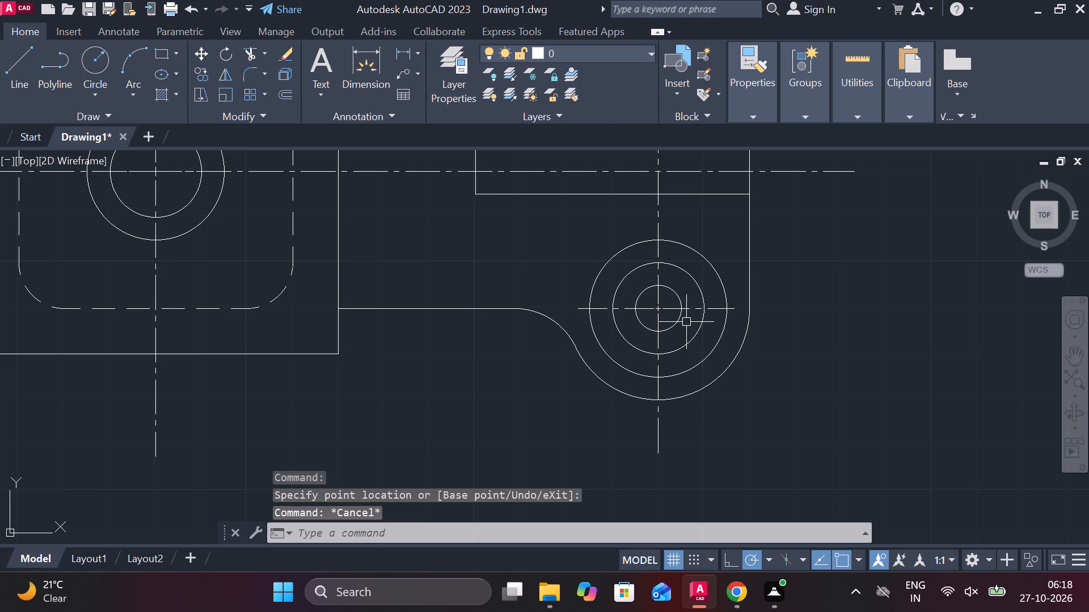
Copy the section arrow and letter B from above the top block to the lower end of the concentric holes' vertical centerline.
{"action": "scroll", "coordinate": [704, 392], "scroll_direction": "down", "scroll_amount": 2}
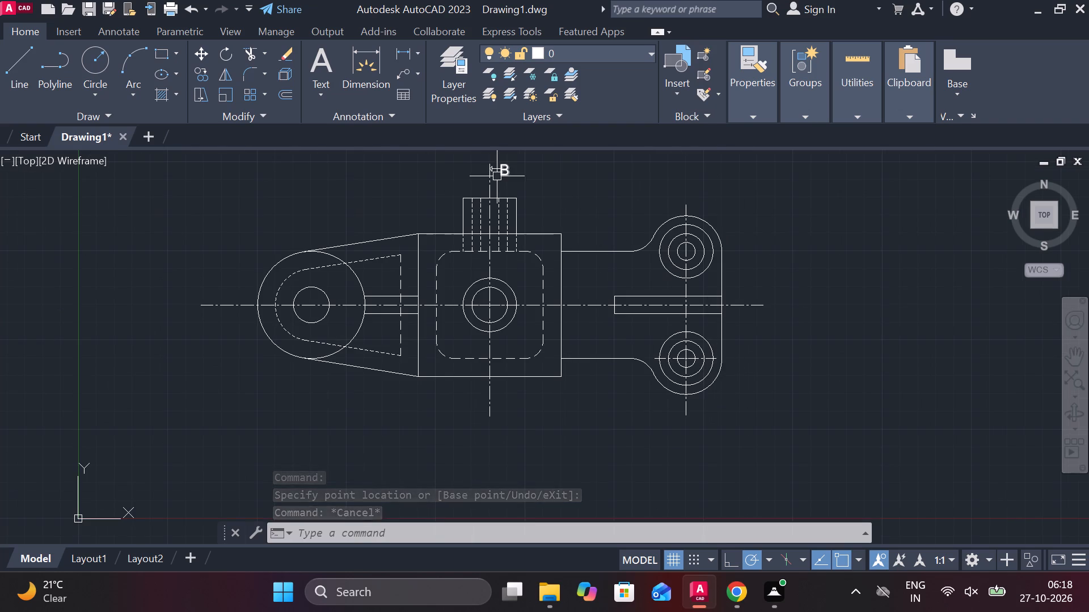
{"action": "scroll", "coordinate": [463, 168], "scroll_direction": "up", "scroll_amount": 3}
{"action": "left_click_drag", "start_coordinate": [678, 181], "coordinate": [672, 181]}
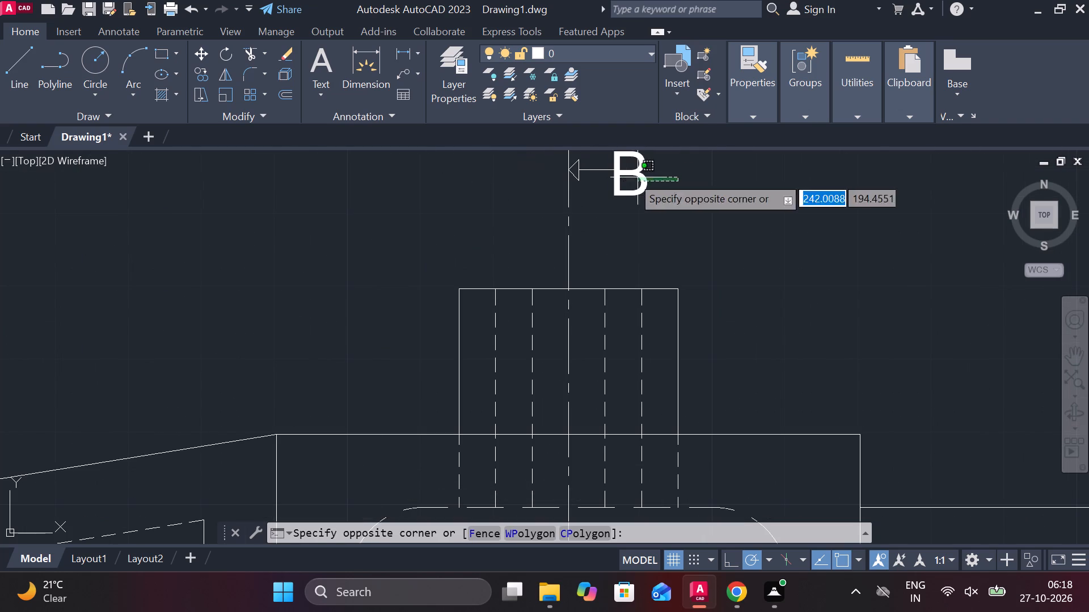
{"action": "left_click", "coordinate": [573, 158]}
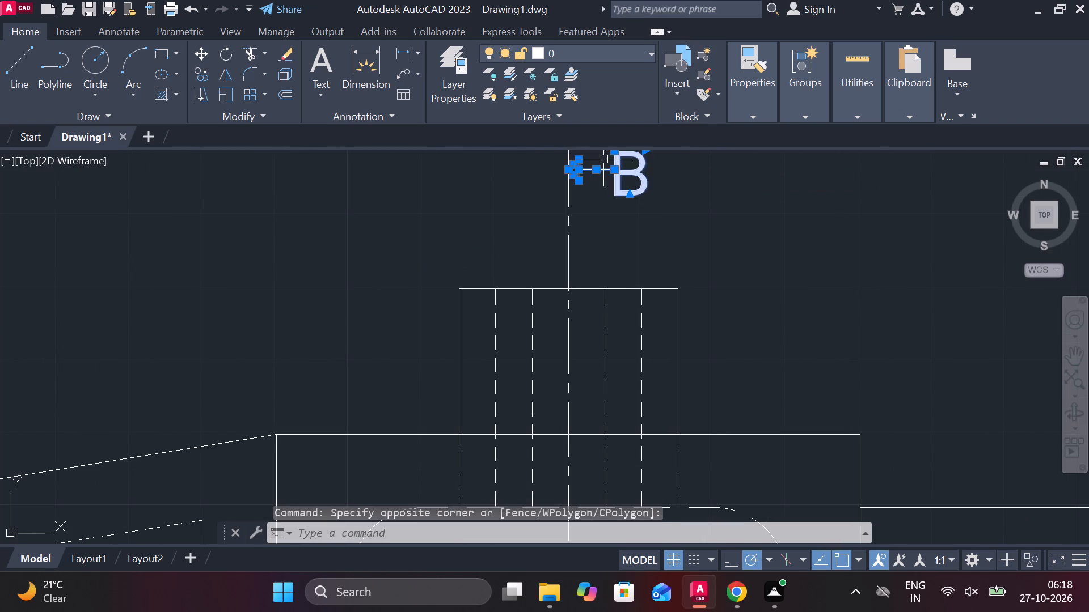
{"action": "type", "text": "CO"}
{"action": "key", "text": "Return"}
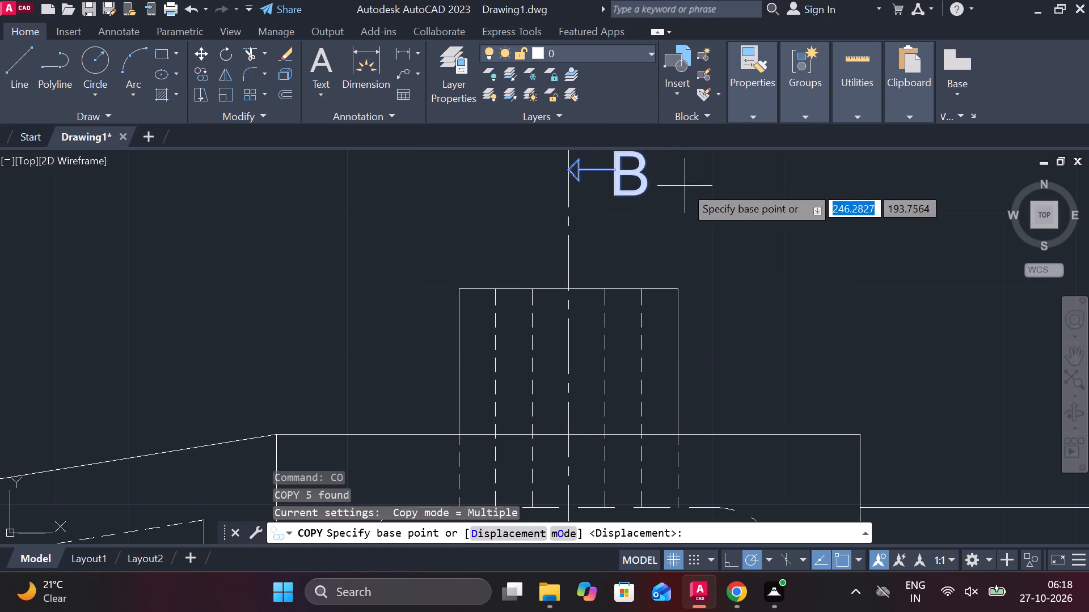
{"action": "left_click", "coordinate": [563, 173]}
{"action": "scroll", "coordinate": [573, 201], "scroll_direction": "down", "scroll_amount": 2}
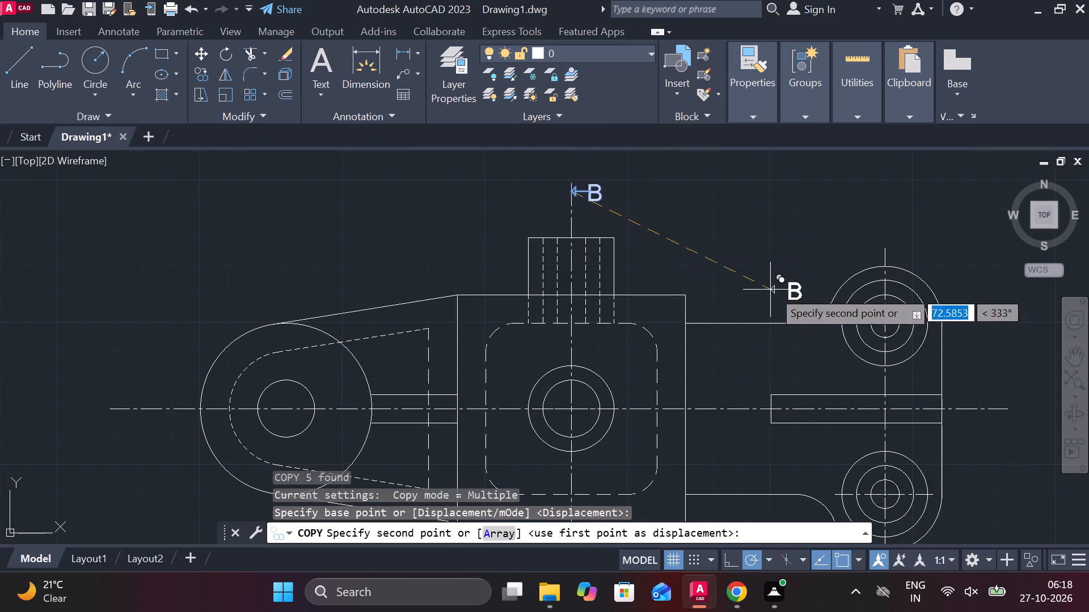
{"action": "middle_click_drag", "start_coordinate": [766, 297], "coordinate": [699, 194]}
{"action": "middle_click_drag", "start_coordinate": [869, 391], "coordinate": [797, 273]}
{"action": "scroll", "coordinate": [814, 357], "scroll_direction": "up", "scroll_amount": 2}
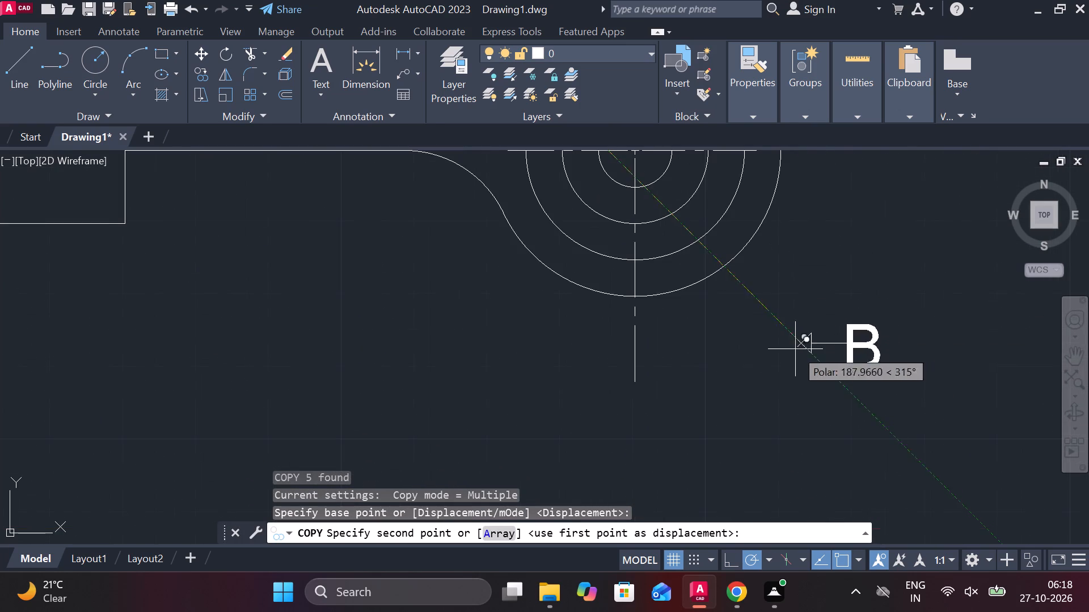
{"action": "scroll", "coordinate": [652, 361], "scroll_direction": "up", "scroll_amount": 2}
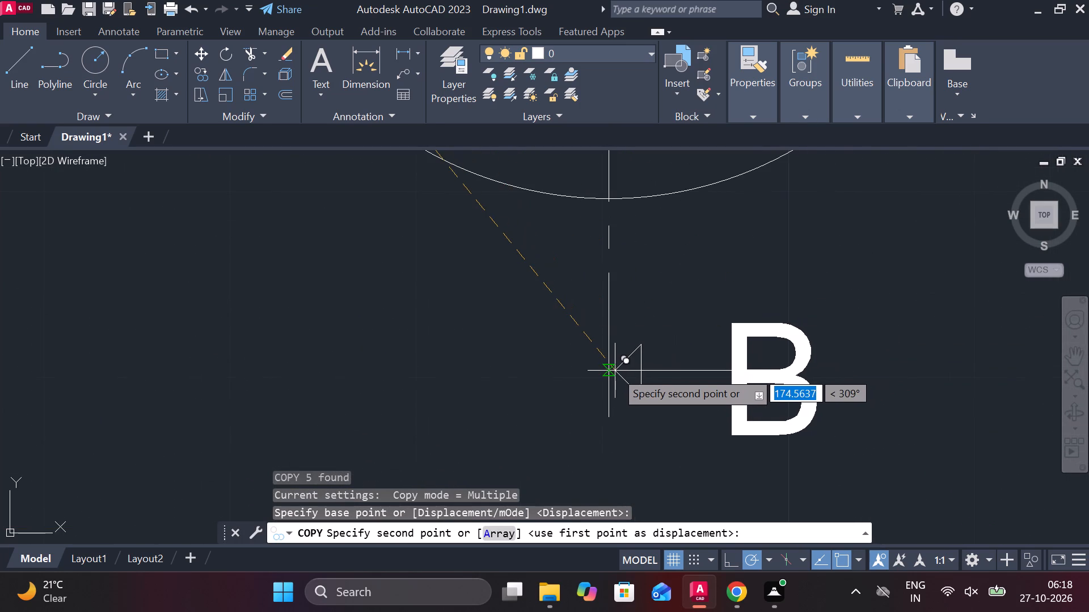
{"action": "left_click", "coordinate": [607, 330]}
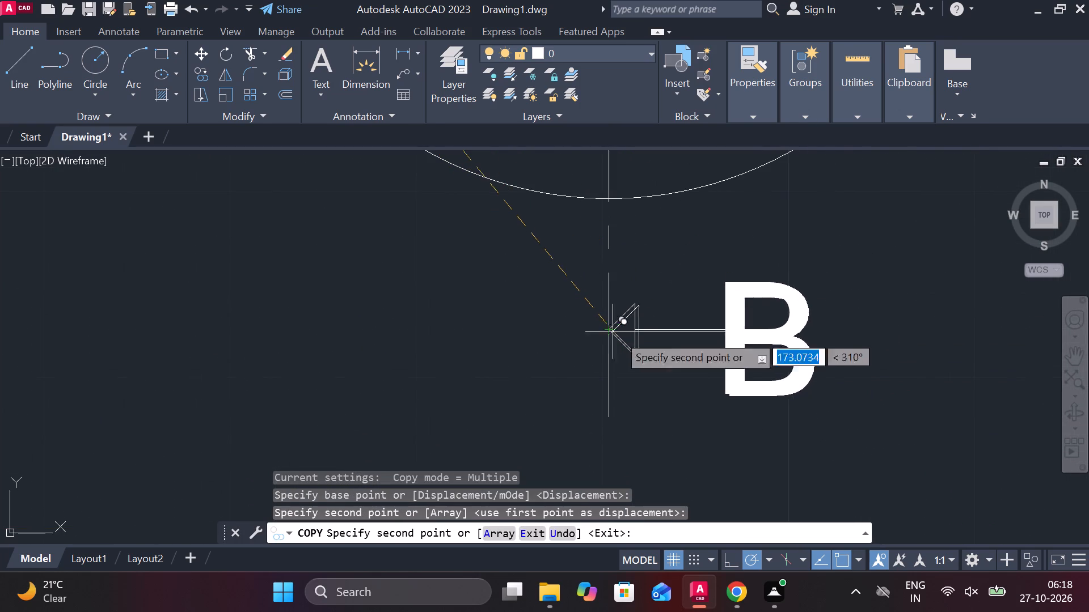
{"action": "scroll", "coordinate": [727, 326], "scroll_direction": "down", "scroll_amount": 1}
{"action": "key", "text": "Escape"}
Add a vertical linear dimension for the top block's height above the square body, placed beside the block.
{"action": "scroll", "coordinate": [727, 326], "scroll_direction": "down", "scroll_amount": 1}
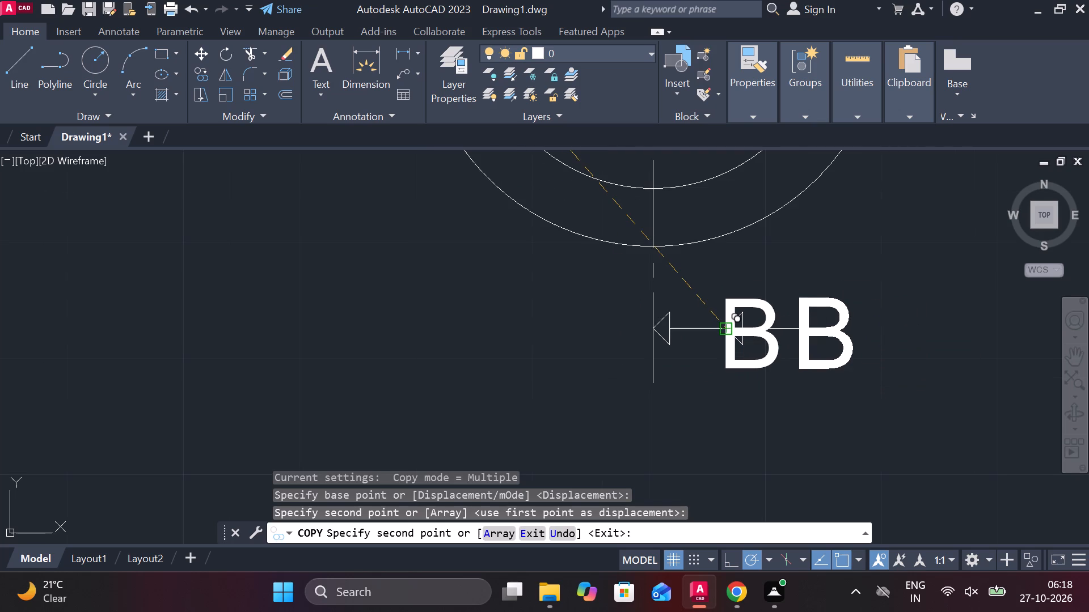
{"action": "scroll", "coordinate": [727, 326], "scroll_direction": "down", "scroll_amount": 6}
{"action": "scroll", "coordinate": [676, 325], "scroll_direction": "down", "scroll_amount": 3}
{"action": "scroll", "coordinate": [434, 249], "scroll_direction": "up", "scroll_amount": 2}
{"action": "scroll", "coordinate": [520, 268], "scroll_direction": "down", "scroll_amount": 4}
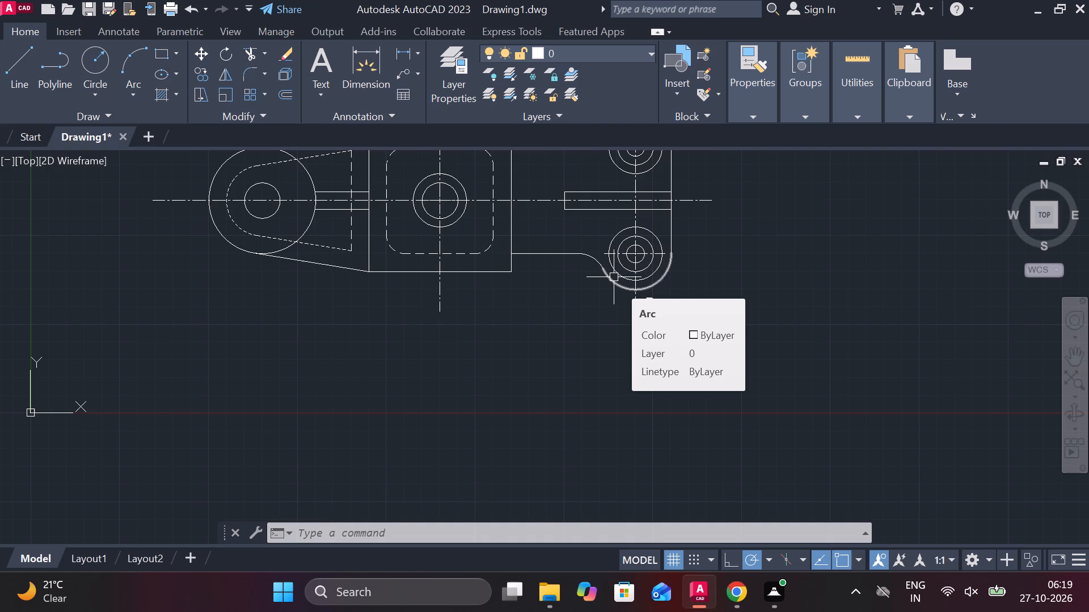
{"action": "scroll", "coordinate": [640, 268], "scroll_direction": "down", "scroll_amount": 1}
{"action": "middle_click_drag", "start_coordinate": [450, 349], "coordinate": [544, 425]}
{"action": "left_click", "coordinate": [407, 50]}
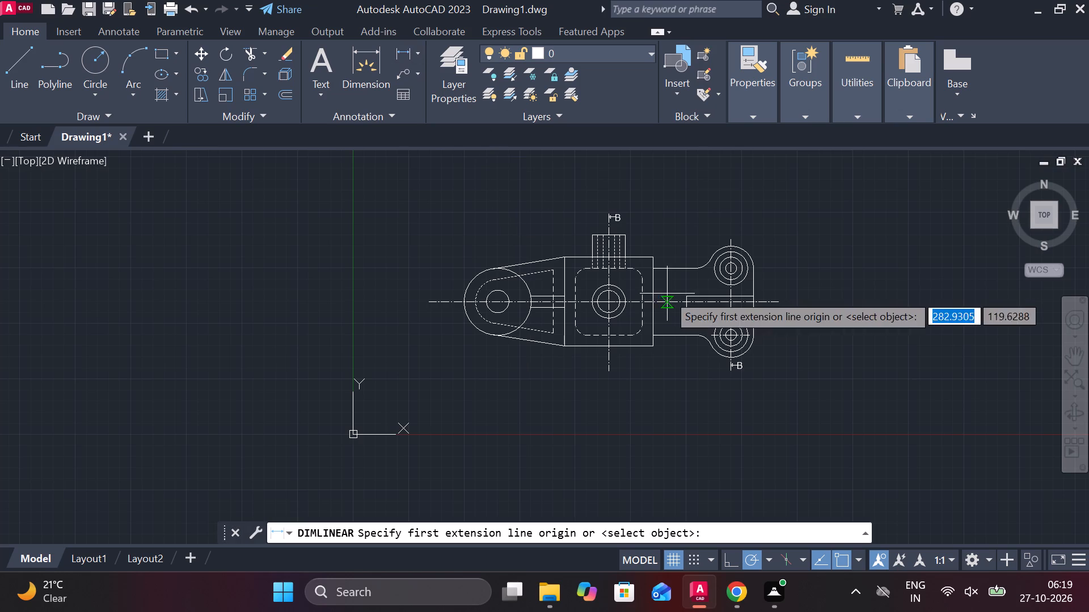
{"action": "scroll", "coordinate": [664, 270], "scroll_direction": "up", "scroll_amount": 3}
{"action": "middle_click_drag", "start_coordinate": [564, 244], "coordinate": [600, 406]}
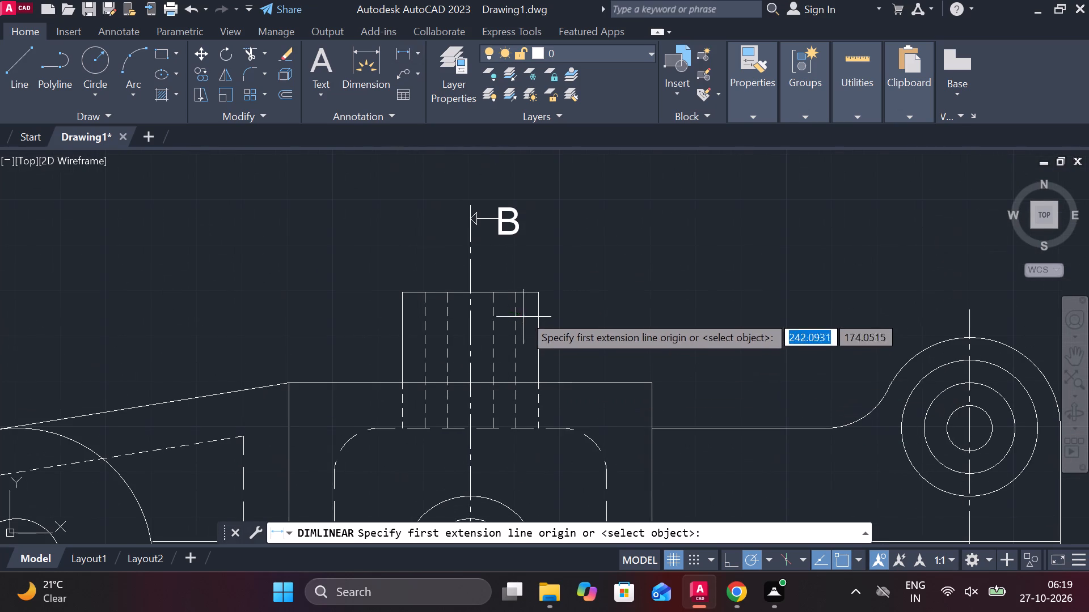
{"action": "left_click", "coordinate": [538, 301]}
{"action": "left_click", "coordinate": [541, 377]}
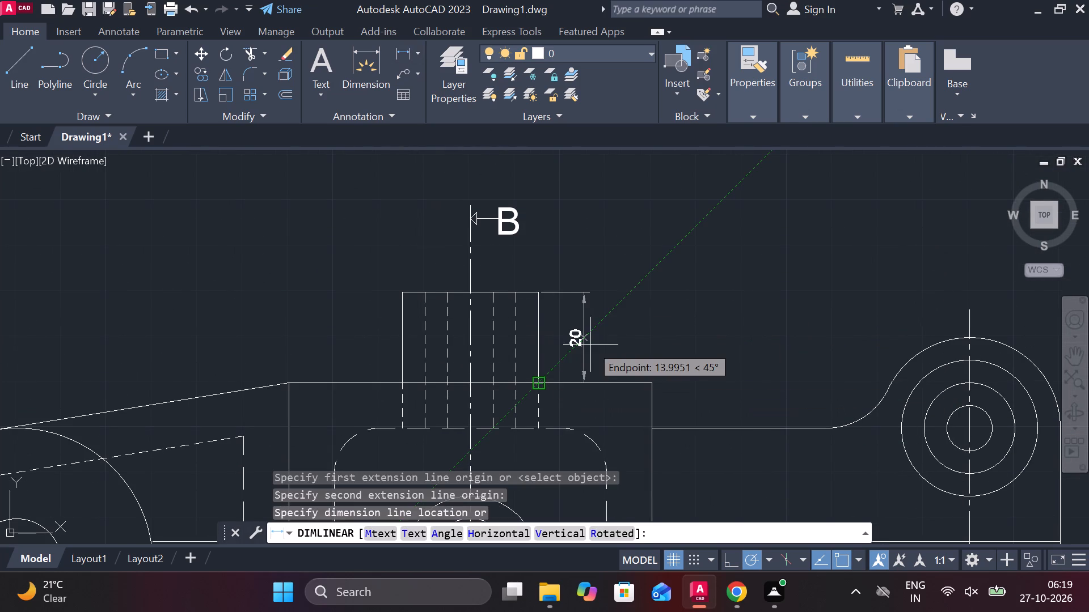
{"action": "left_click", "coordinate": [595, 345]}
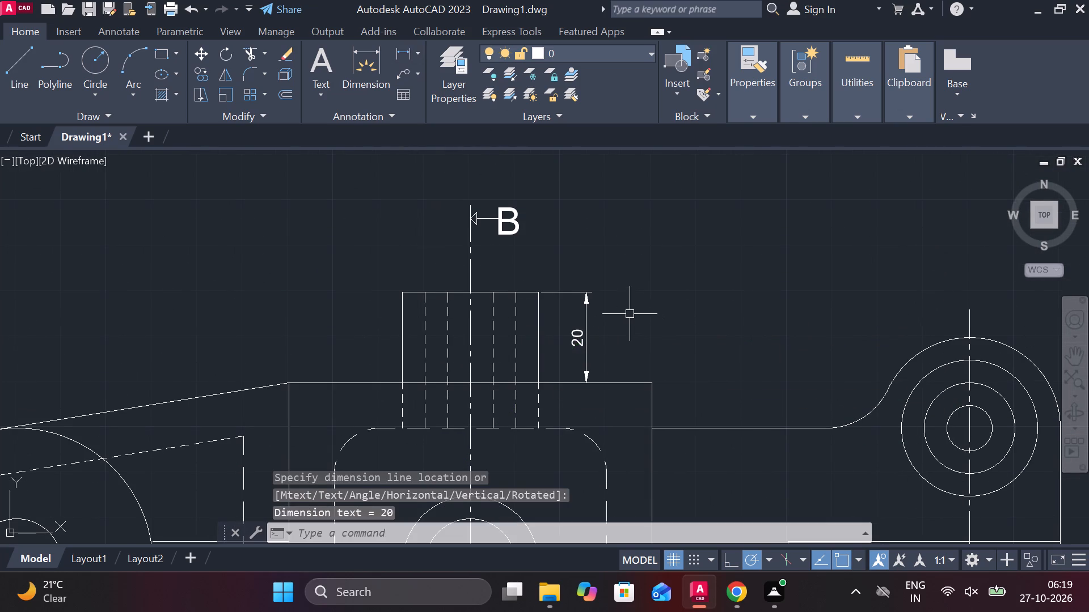
Add a horizontal linear dimension across the top block's width, placed just above the block.
{"action": "key", "text": "space"}
{"action": "left_click", "coordinate": [404, 287]}
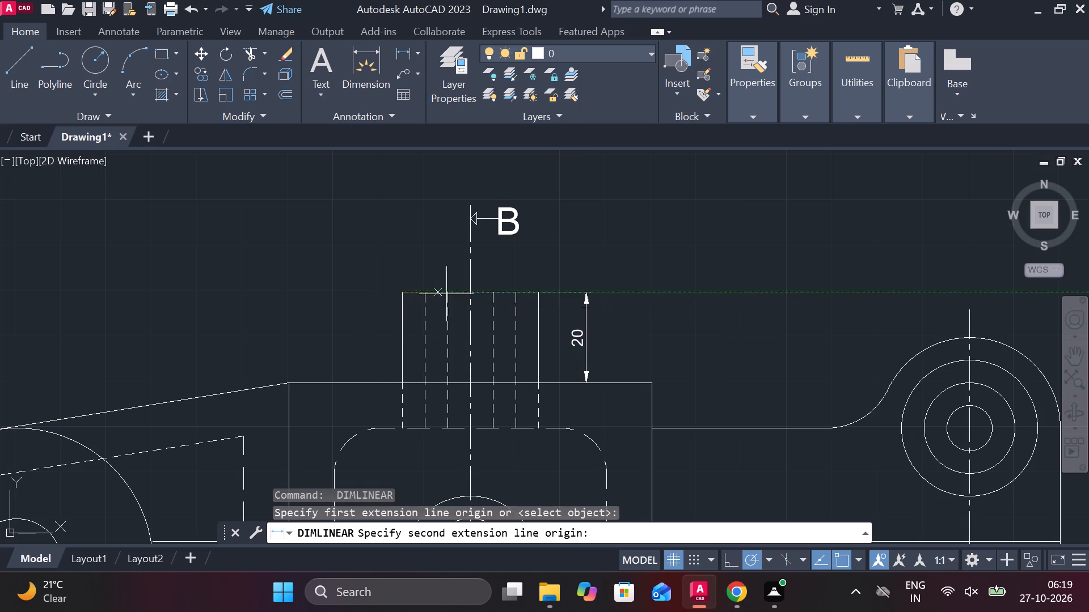
{"action": "left_click", "coordinate": [537, 292]}
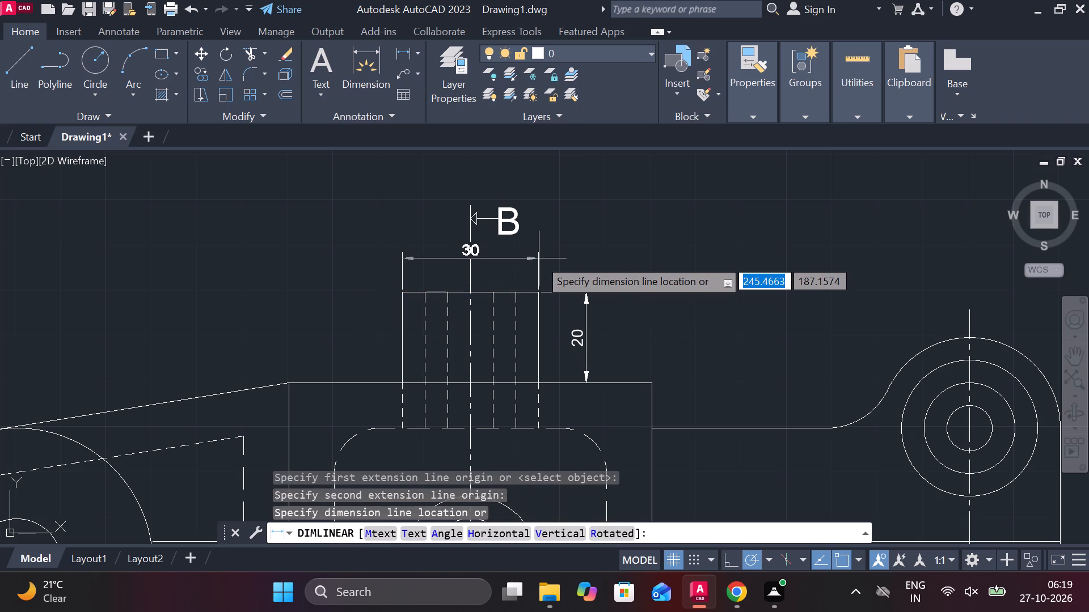
{"action": "left_click", "coordinate": [539, 266]}
Set the linear dimension precision of the ISO-25 dimension style to 0.
{"action": "scroll", "coordinate": [648, 294], "scroll_direction": "down", "scroll_amount": 3}
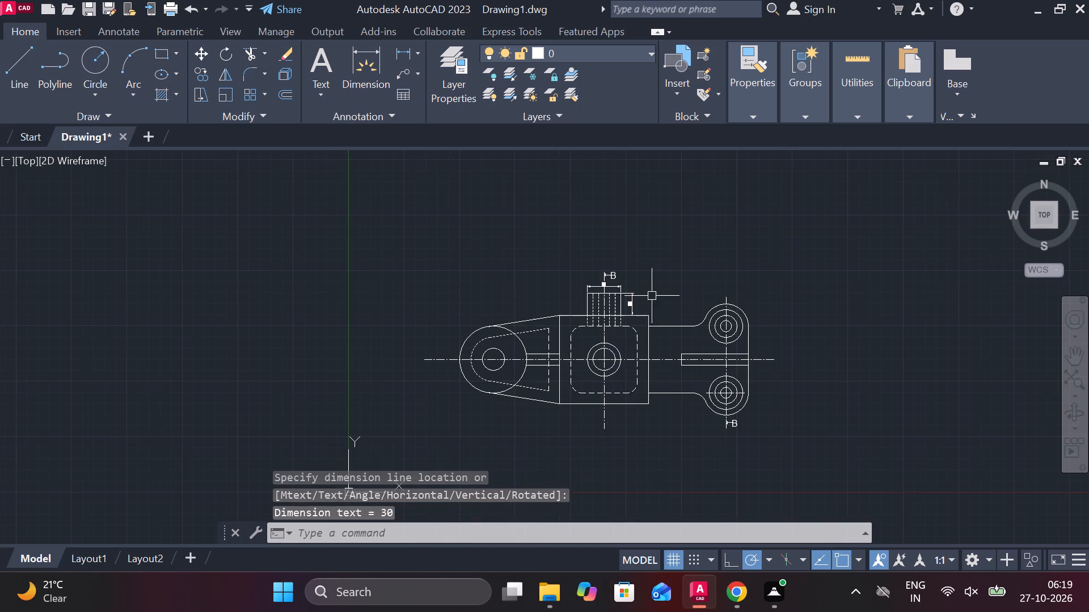
{"action": "type", "text": "D"}
{"action": "key", "text": "space"}
{"action": "left_click", "coordinate": [743, 253]}
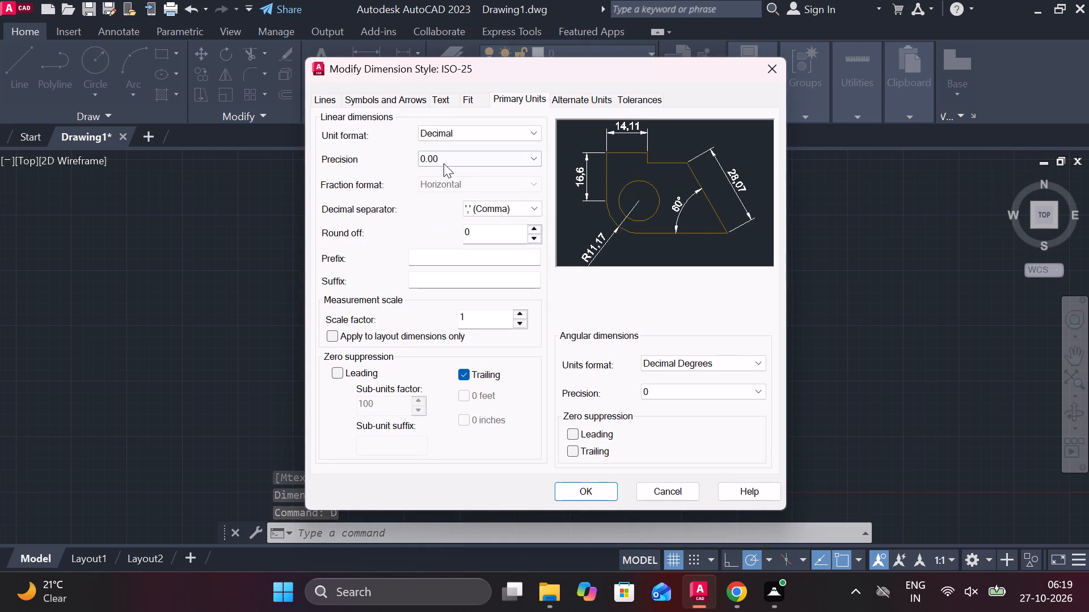
{"action": "left_click", "coordinate": [444, 163]}
{"action": "left_click", "coordinate": [446, 175]}
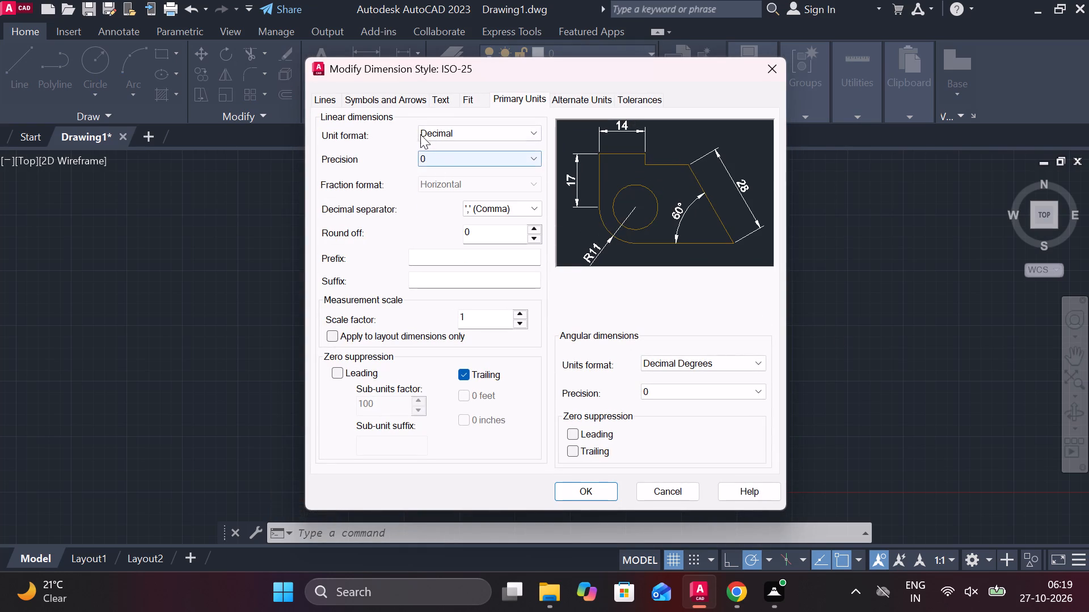
Set the ISO-25 dimension style's arrow size to 3, text height to 5 and text alignment to ISO standard, and make it current.
{"action": "left_click", "coordinate": [389, 102]}
{"action": "left_click_drag", "start_coordinate": [352, 270], "coordinate": [315, 271]}
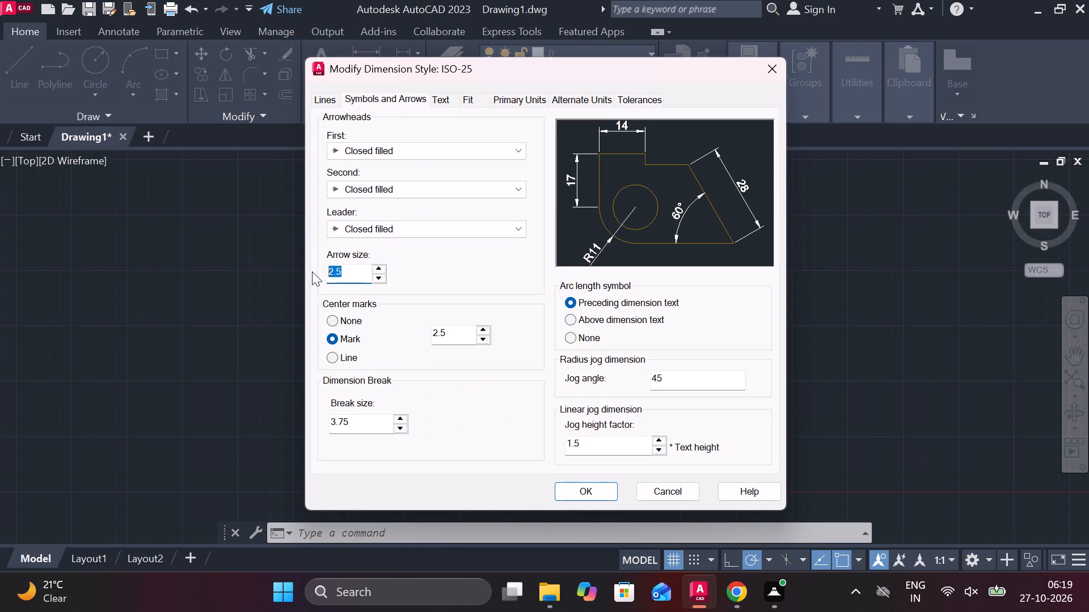
{"action": "key", "text": "3"}
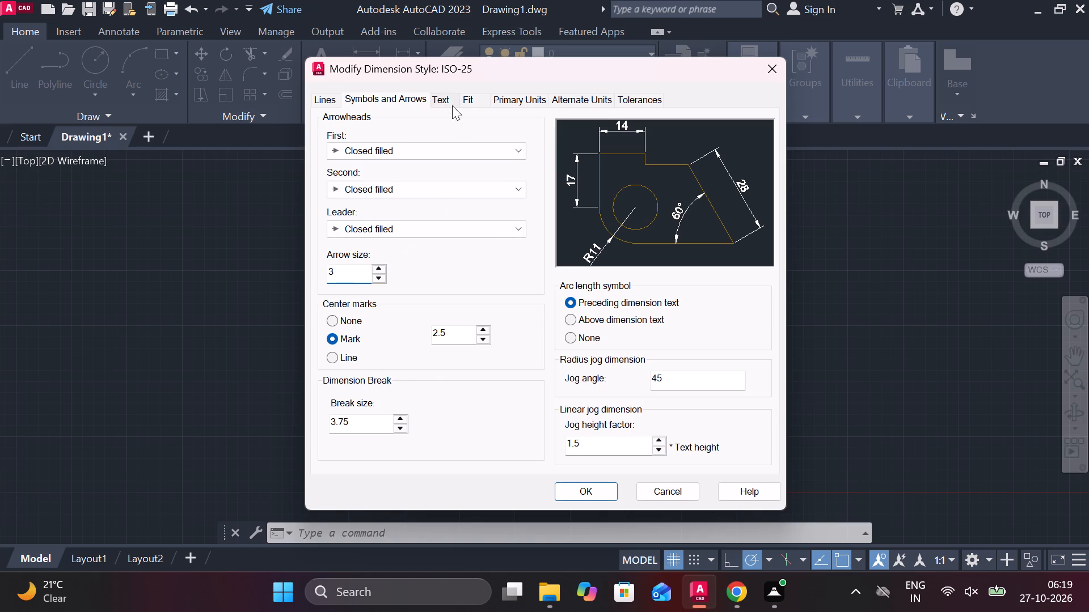
{"action": "left_click", "coordinate": [449, 101]}
{"action": "left_click_drag", "start_coordinate": [503, 229], "coordinate": [478, 231]}
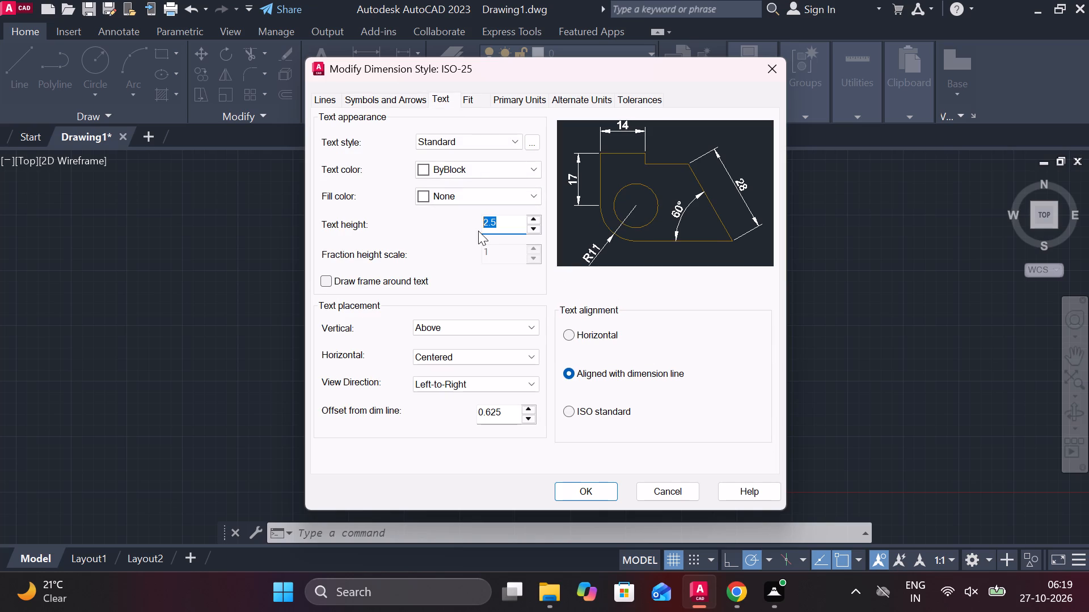
{"action": "key", "text": "5"}
{"action": "left_click", "coordinate": [567, 413]}
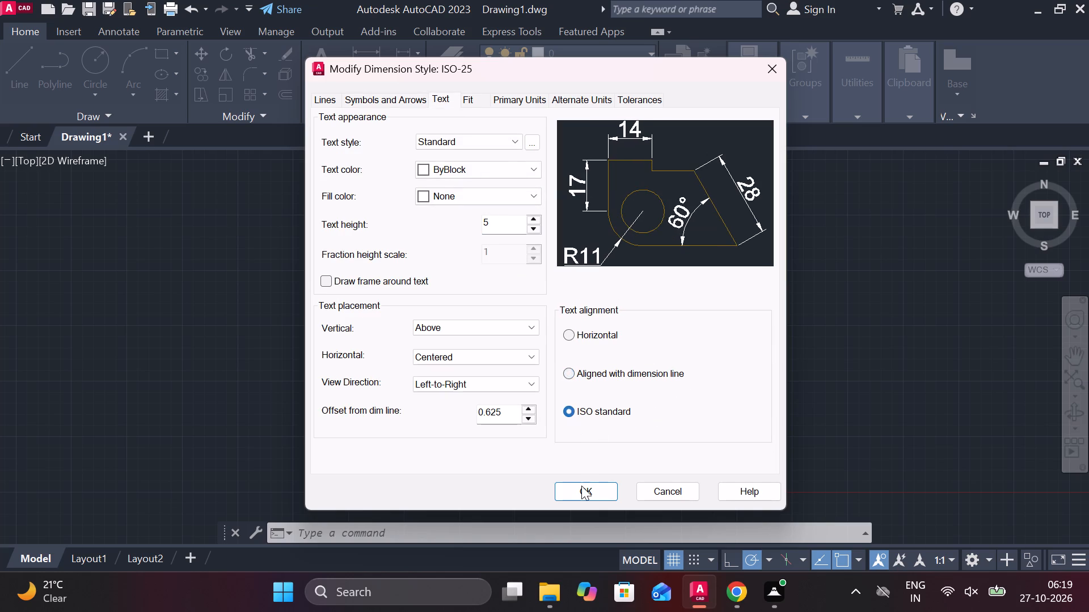
{"action": "left_click", "coordinate": [581, 486]}
{"action": "left_click", "coordinate": [711, 196]}
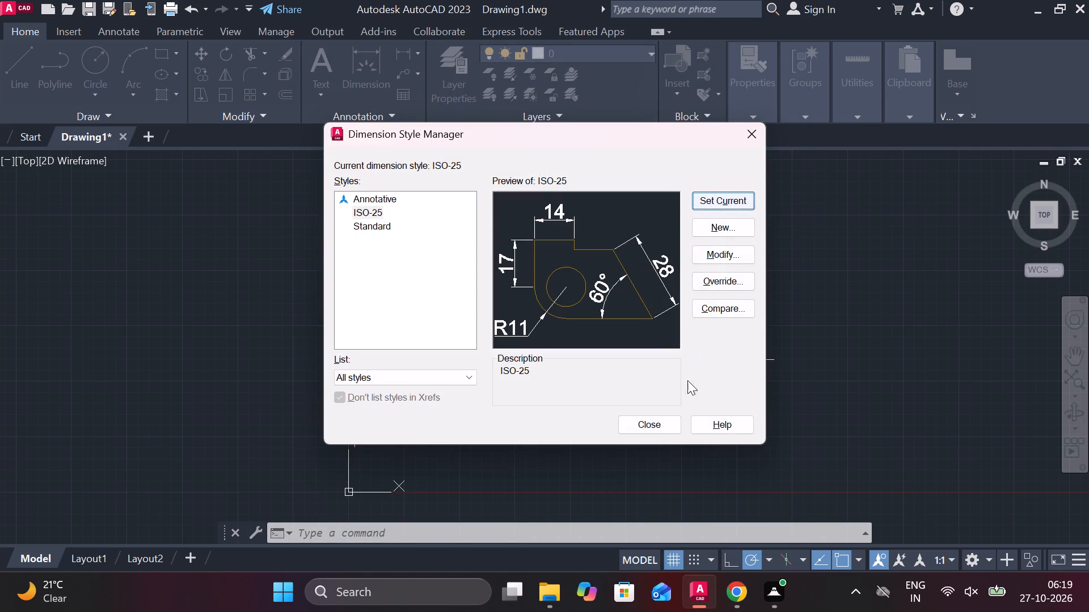
{"action": "left_click", "coordinate": [646, 415]}
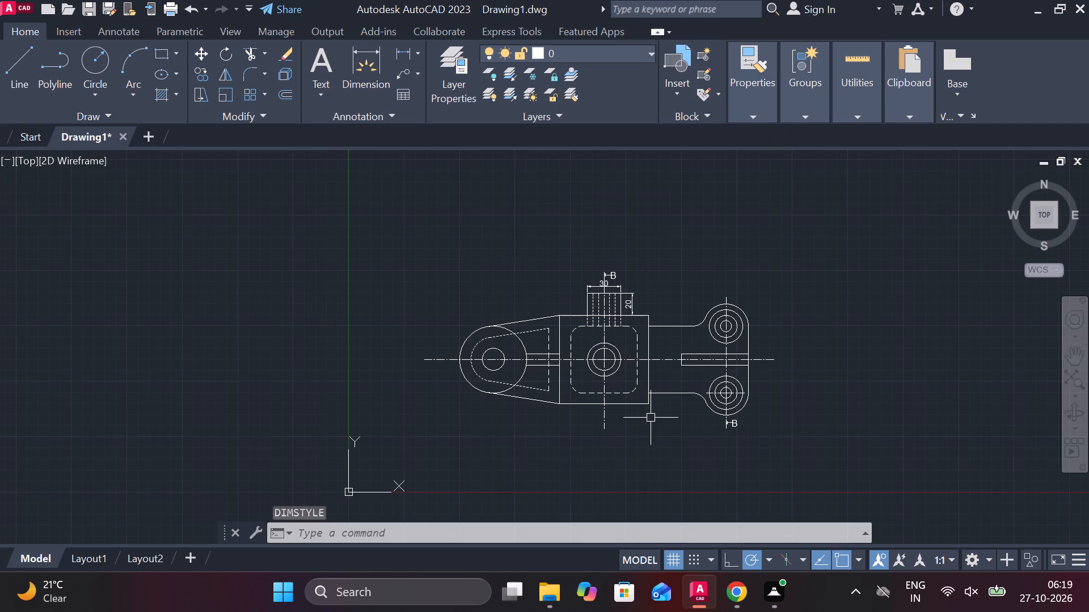
Stretch the upper end of the square body's vertical centerline further above the top block.
{"action": "scroll", "coordinate": [669, 280], "scroll_direction": "up", "scroll_amount": 2}
{"action": "scroll", "coordinate": [573, 279], "scroll_direction": "up", "scroll_amount": 2}
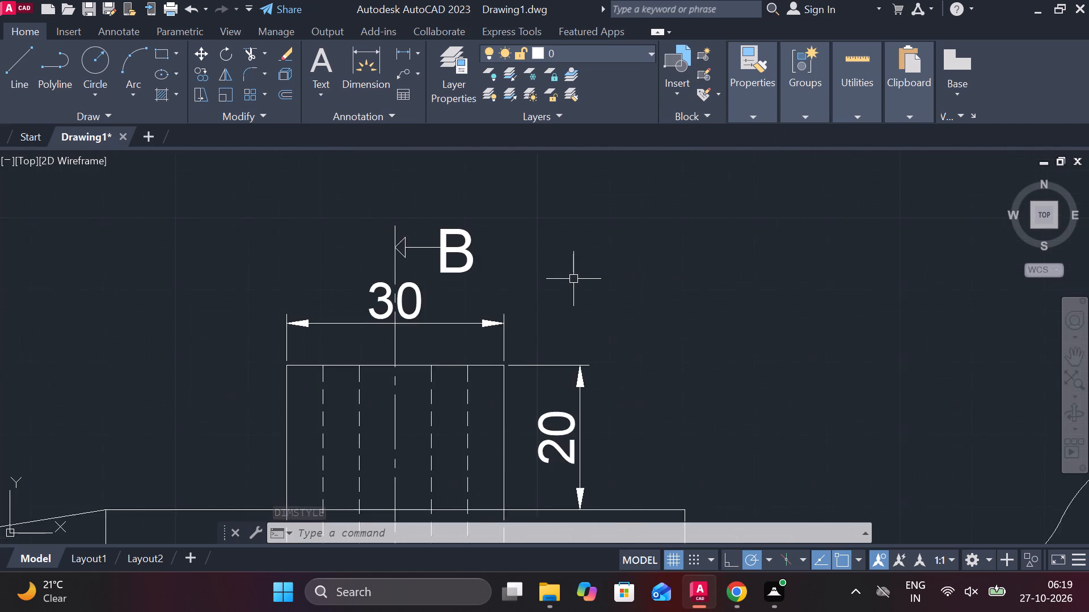
{"action": "middle_click_drag", "start_coordinate": [569, 282], "coordinate": [708, 427]}
{"action": "left_click", "coordinate": [531, 375]}
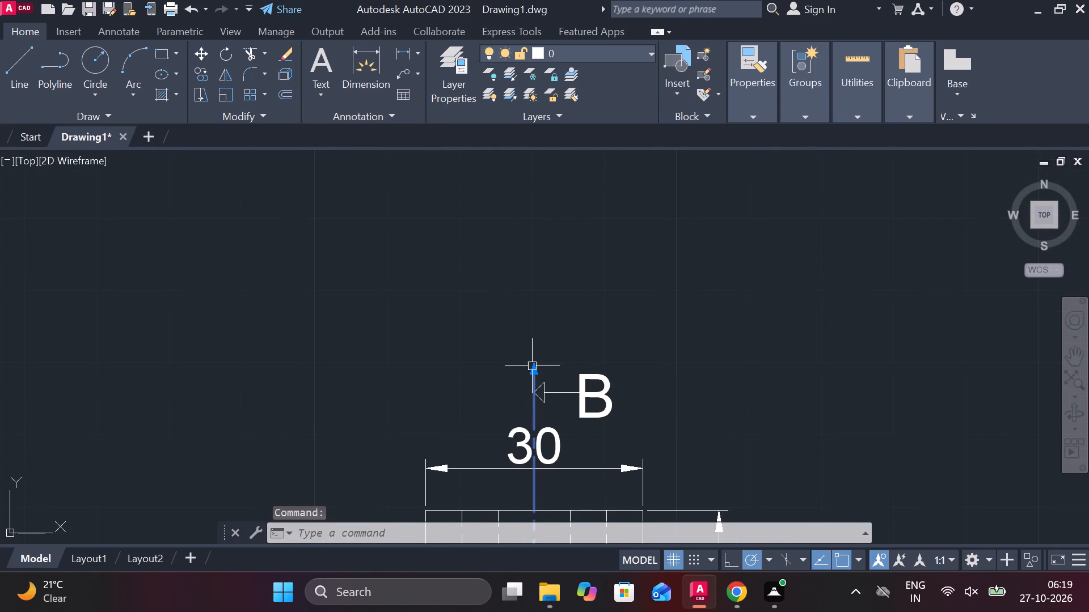
{"action": "left_click", "coordinate": [535, 367]}
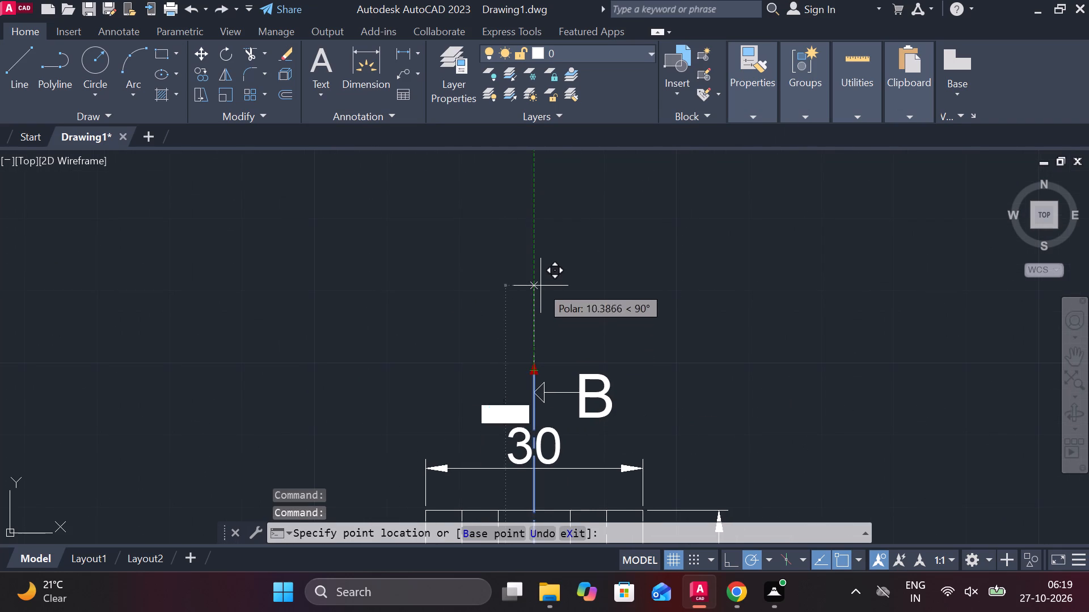
{"action": "left_click", "coordinate": [540, 278]}
{"action": "key", "text": "Escape"}
Move the section arrow and letter B above the top block upward along the vertical centerline.
{"action": "left_click", "coordinate": [609, 430]}
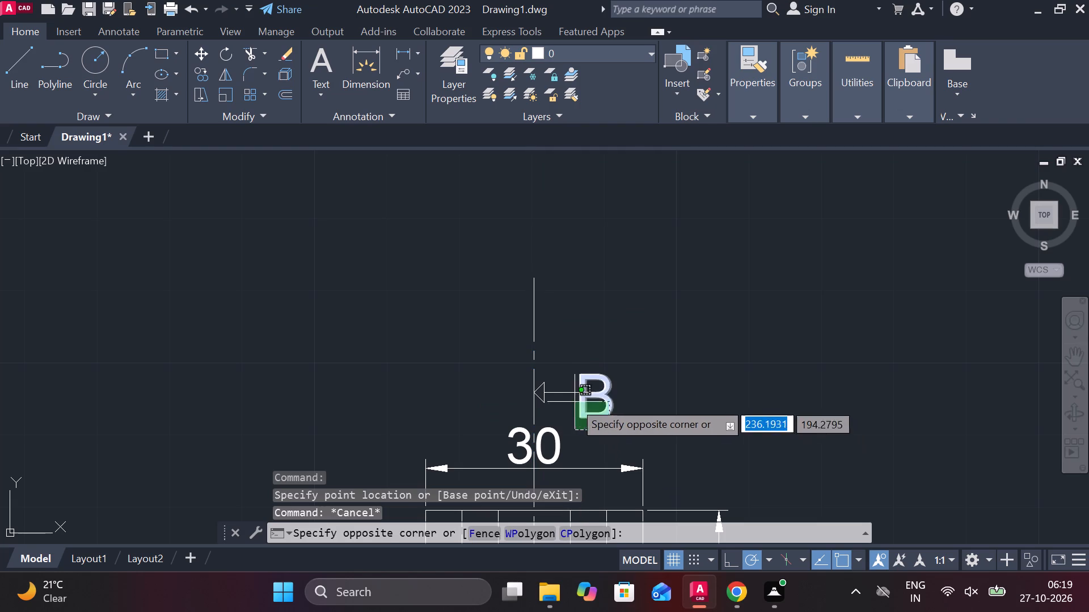
{"action": "key", "text": "Escape"}
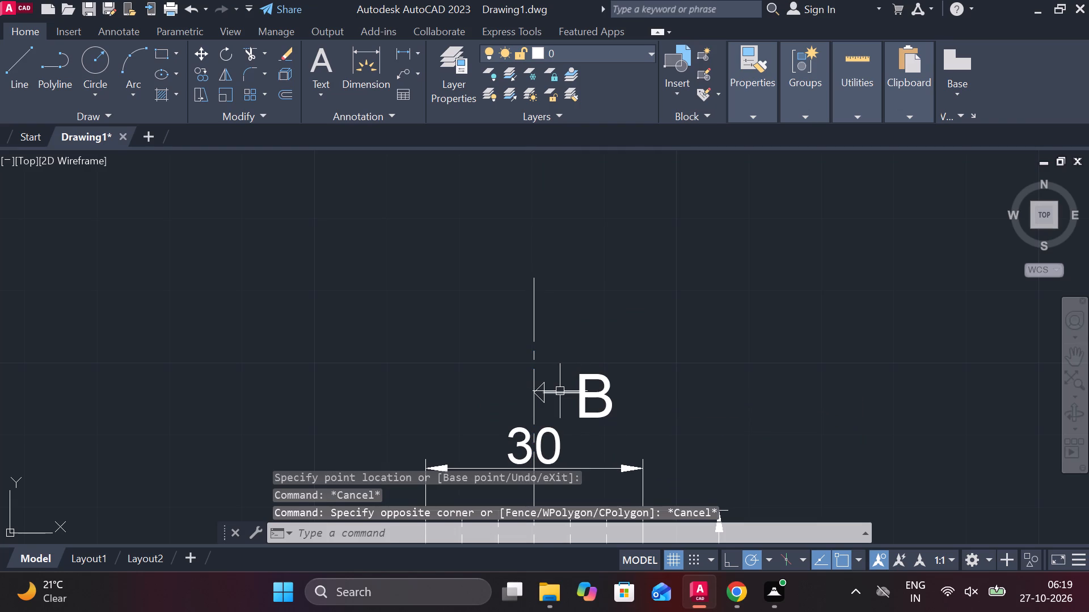
{"action": "scroll", "coordinate": [553, 393], "scroll_direction": "up", "scroll_amount": 2}
{"action": "left_click", "coordinate": [539, 428]}
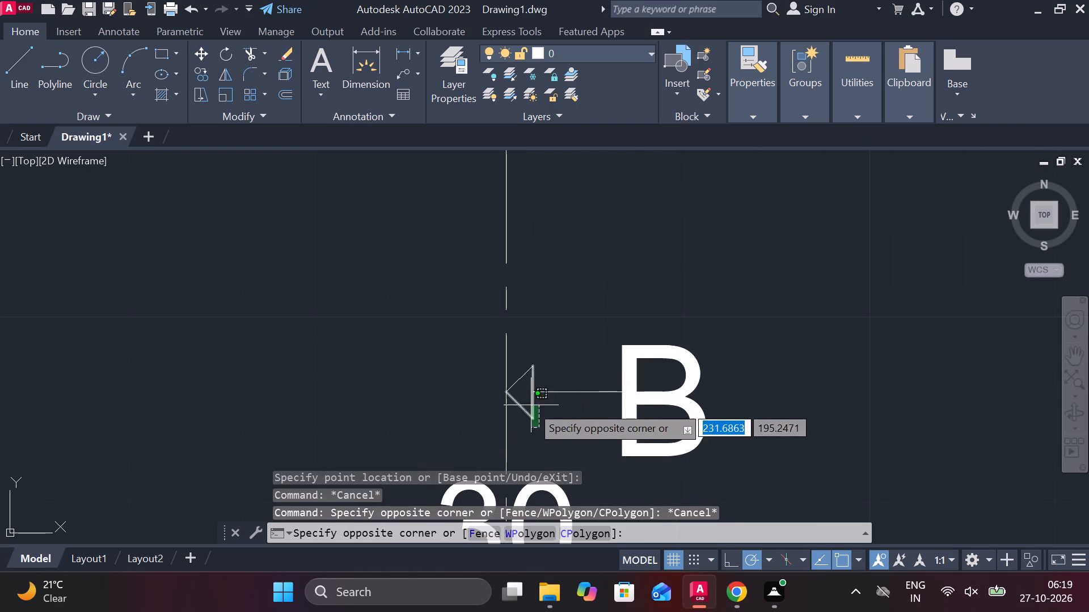
{"action": "left_click", "coordinate": [519, 369]}
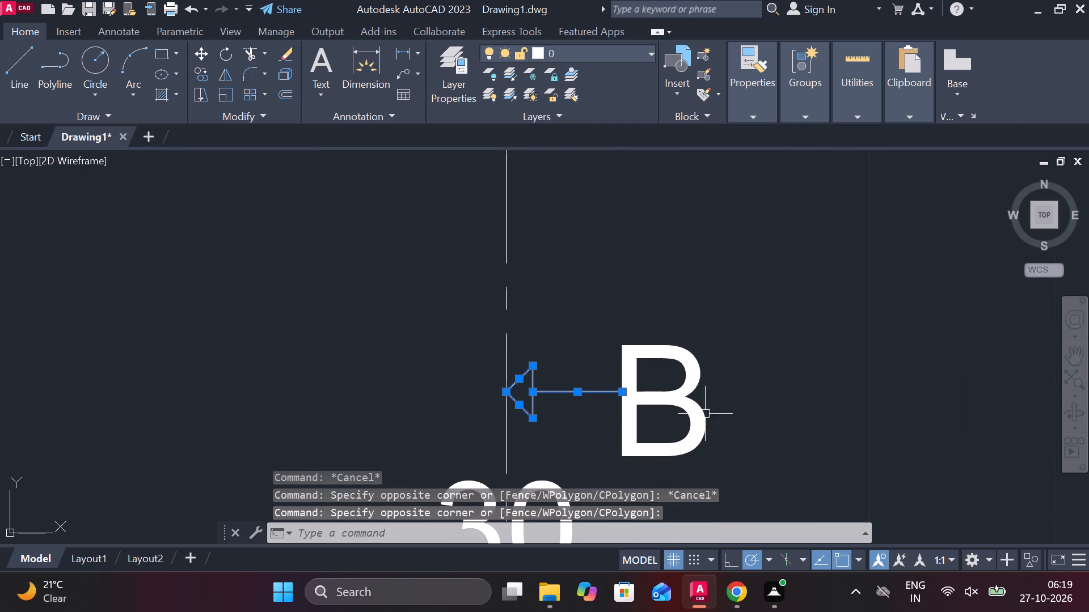
{"action": "left_click", "coordinate": [681, 397]}
{"action": "key", "text": "m"}
{"action": "key", "text": "Return"}
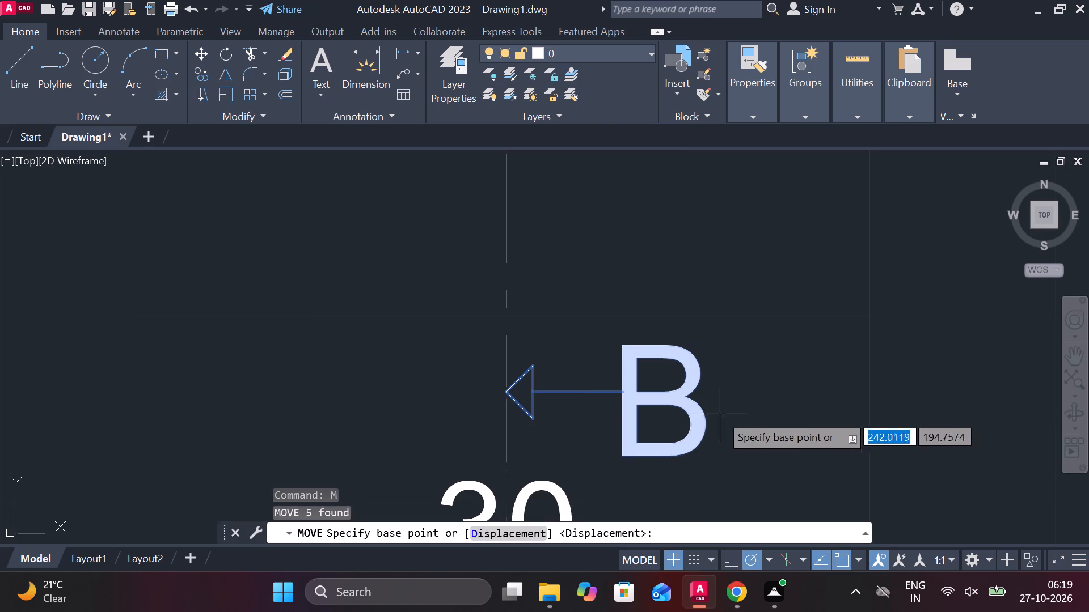
{"action": "left_click", "coordinate": [508, 393]}
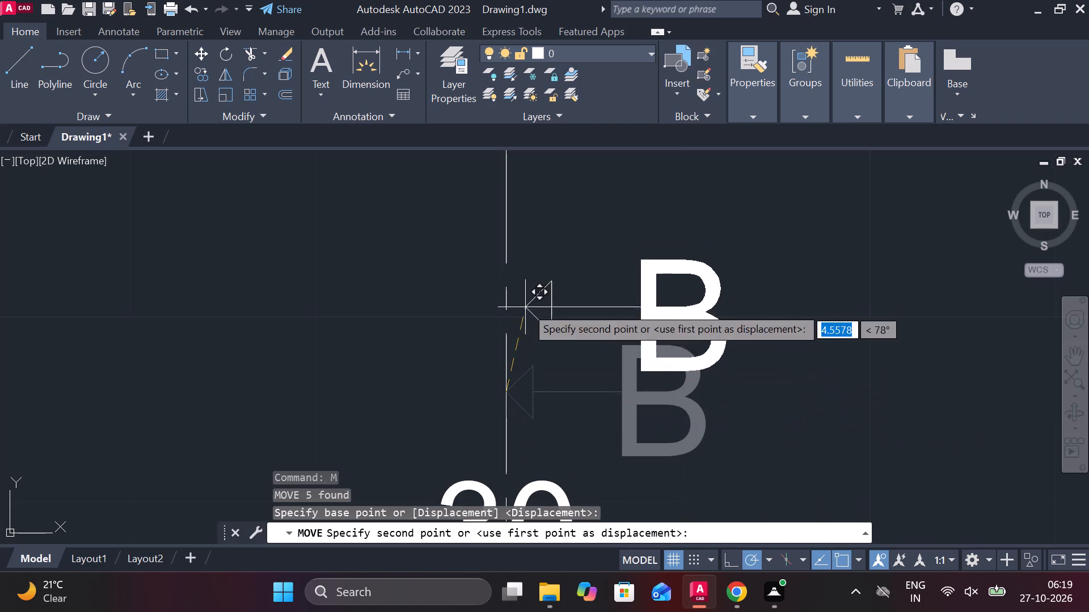
{"action": "scroll", "coordinate": [510, 167], "scroll_direction": "down", "scroll_amount": 1}
{"action": "middle_click_drag", "start_coordinate": [527, 184], "coordinate": [535, 240]}
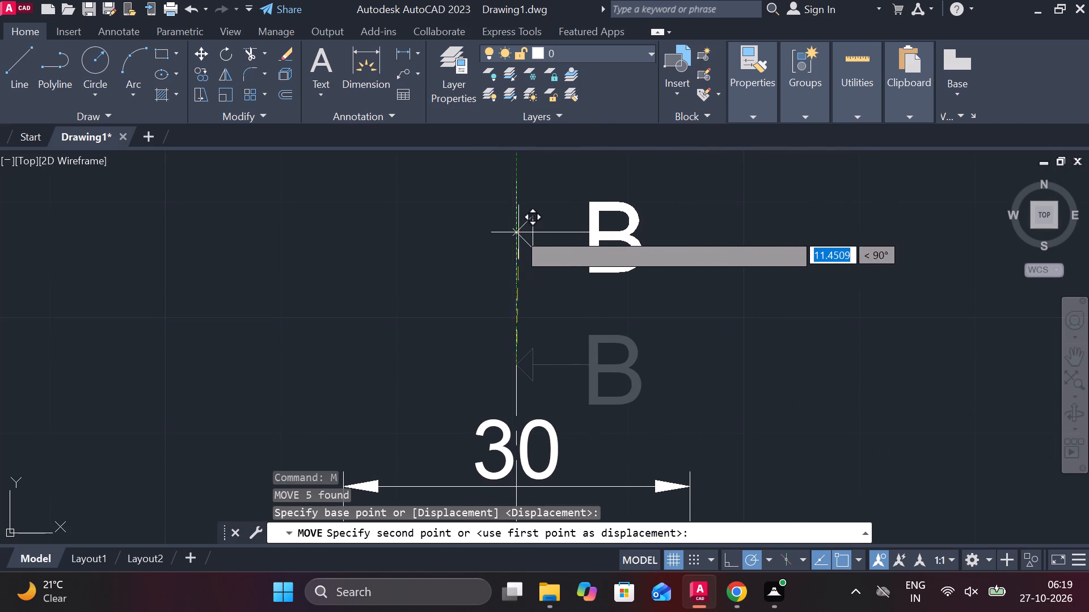
{"action": "left_click", "coordinate": [517, 252]}
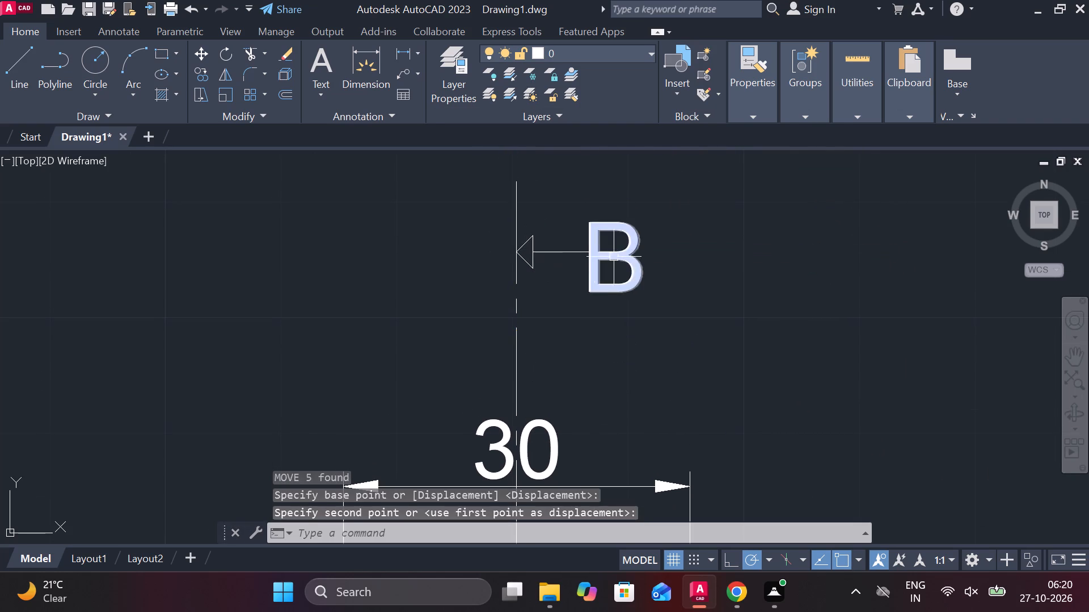
{"action": "key", "text": "Escape"}
Raise the top block's width dimension to leave more space above the block.
{"action": "middle_click_drag", "start_coordinate": [632, 329], "coordinate": [683, 186]}
{"action": "left_click", "coordinate": [609, 342]}
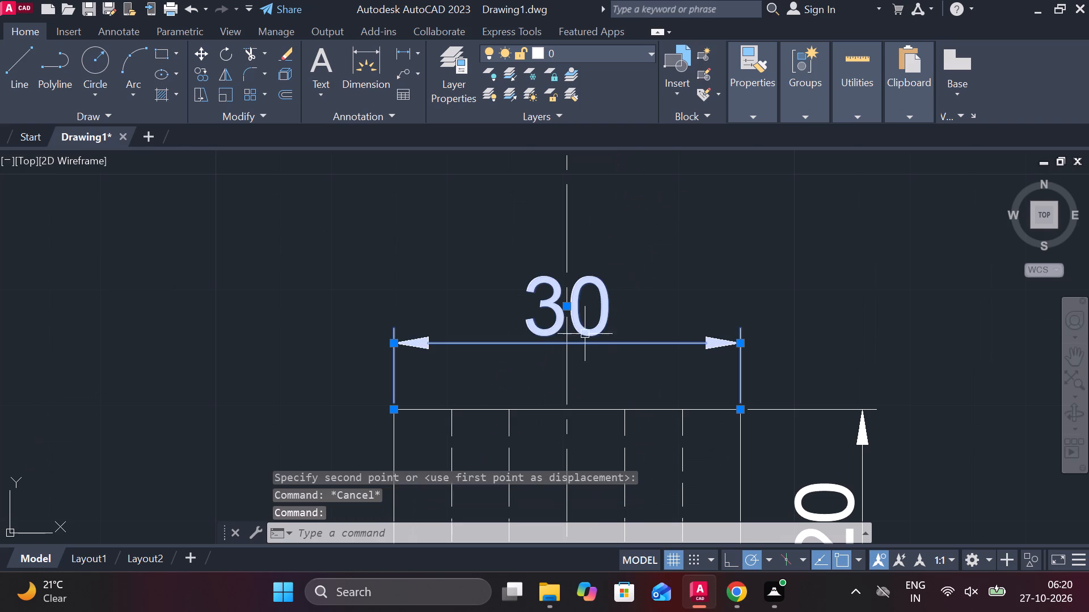
{"action": "left_click", "coordinate": [564, 308]}
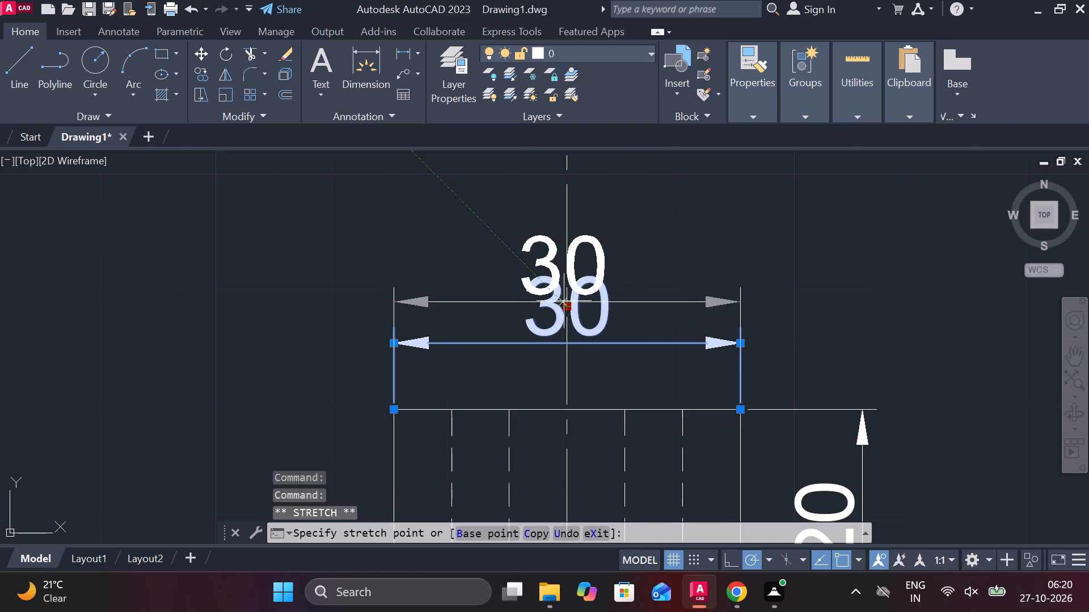
{"action": "left_click", "coordinate": [566, 257]}
{"action": "key", "text": "Escape"}
Set the ISO-25 dimension style's arrow size to 4 and text height to 6, and make it current.
{"action": "scroll", "coordinate": [660, 295], "scroll_direction": "down", "scroll_amount": 3}
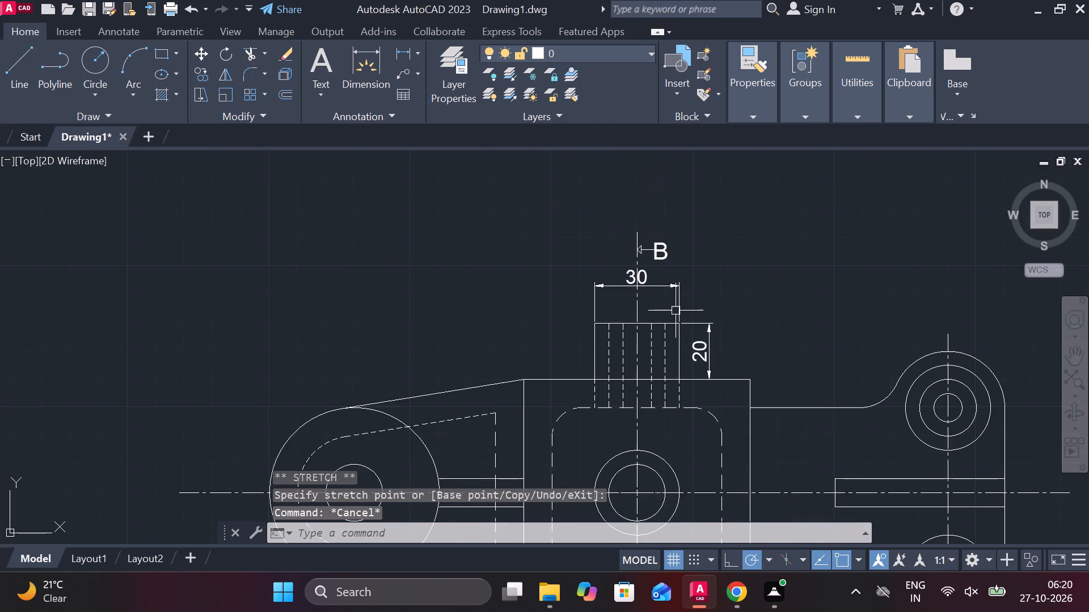
{"action": "middle_click_drag", "start_coordinate": [716, 315], "coordinate": [685, 249]}
{"action": "scroll", "coordinate": [745, 241], "scroll_direction": "down", "scroll_amount": 2}
{"action": "scroll", "coordinate": [749, 241], "scroll_direction": "up", "scroll_amount": 1}
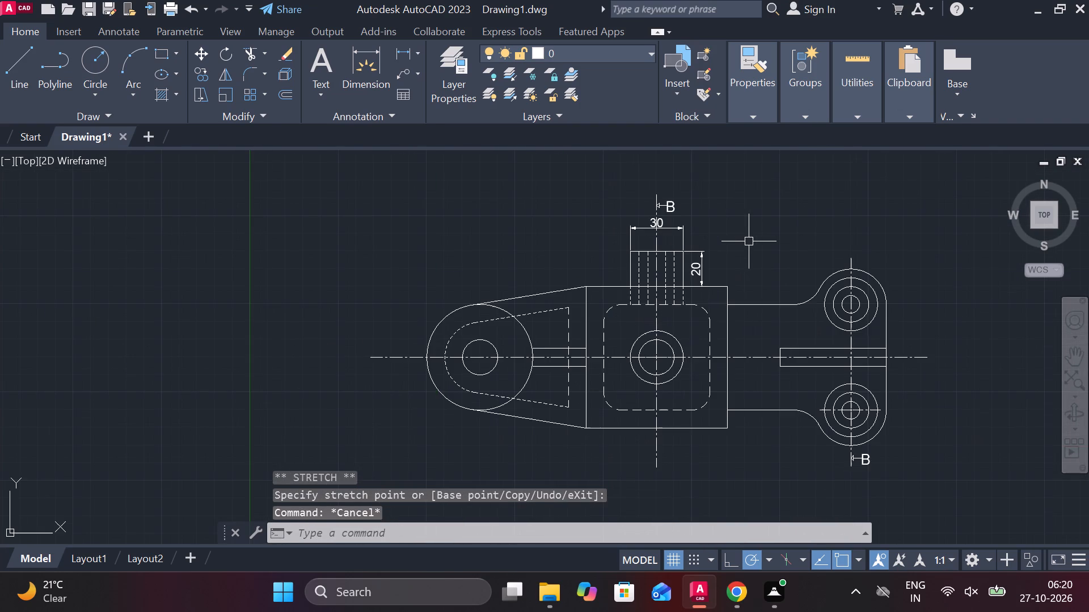
{"action": "key", "text": "Escape"}
{"action": "type", "text": "D"}
{"action": "key", "text": "space"}
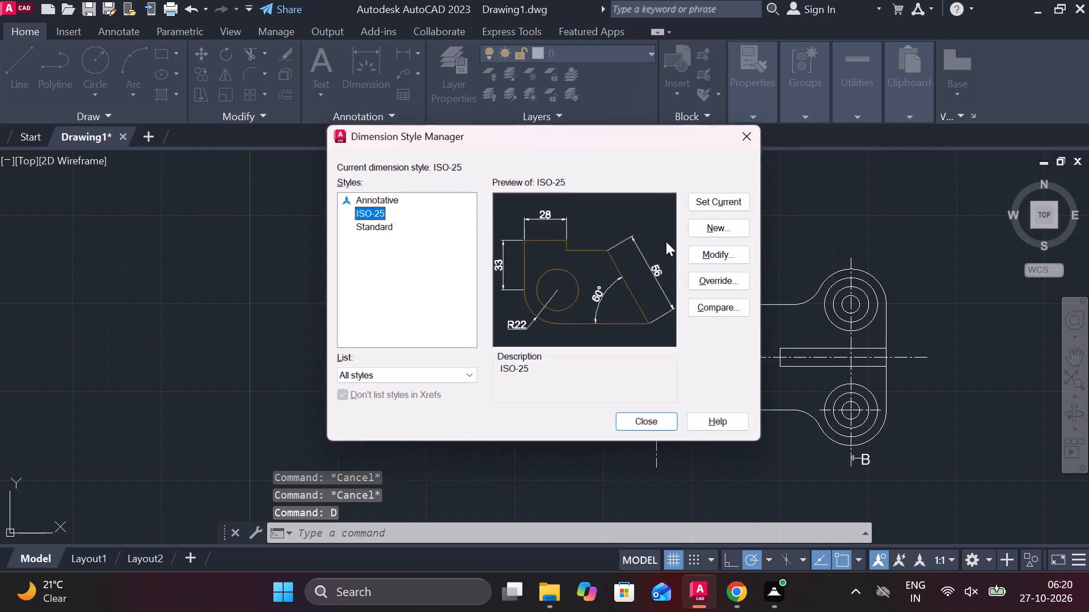
{"action": "left_click", "coordinate": [729, 257]}
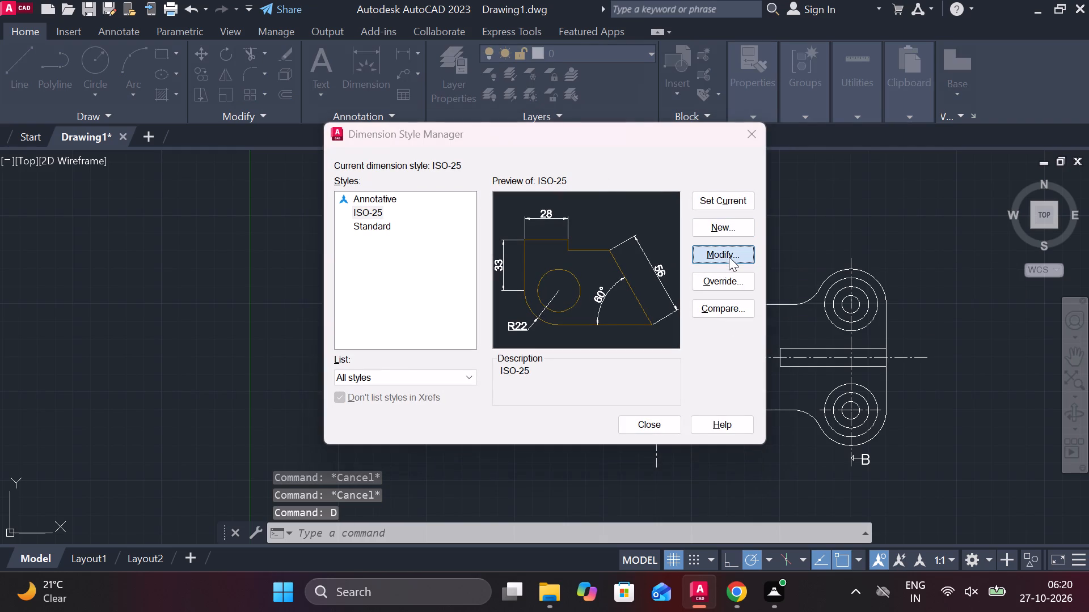
{"action": "left_click", "coordinate": [400, 106]}
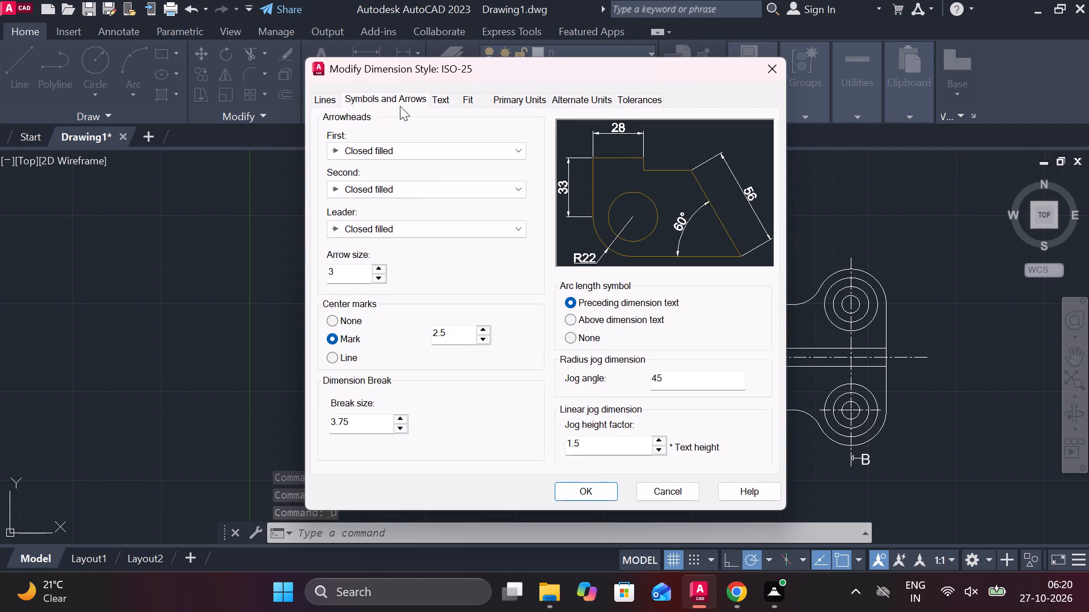
{"action": "left_click", "coordinate": [342, 269]}
{"action": "left_click_drag", "start_coordinate": [342, 269], "coordinate": [303, 269]}
{"action": "key", "text": "4"}
{"action": "left_click", "coordinate": [451, 101]}
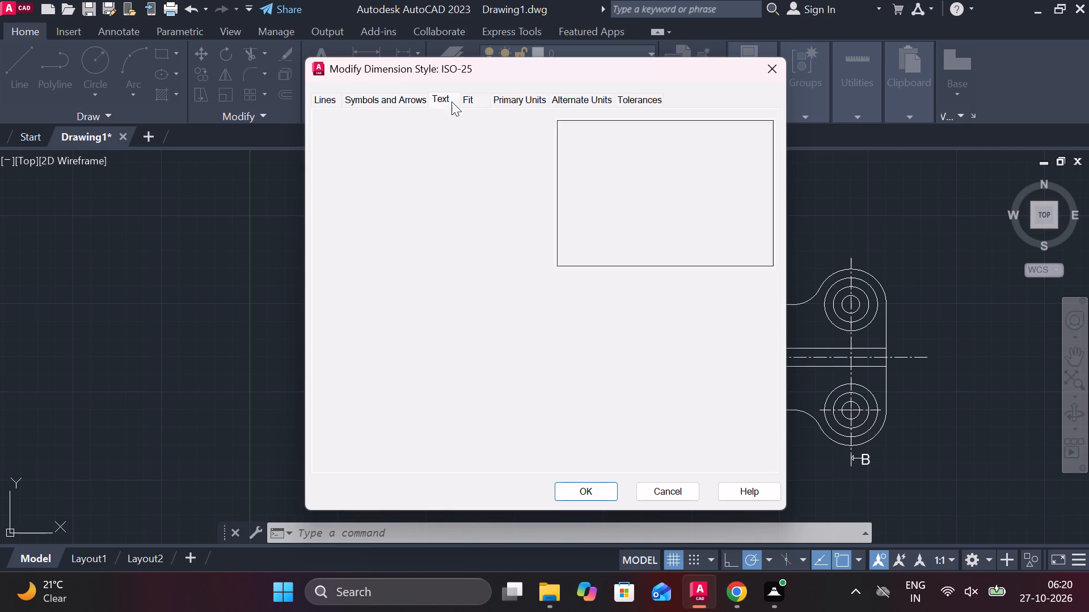
{"action": "left_click_drag", "start_coordinate": [501, 219], "coordinate": [450, 228]}
{"action": "key", "text": "6"}
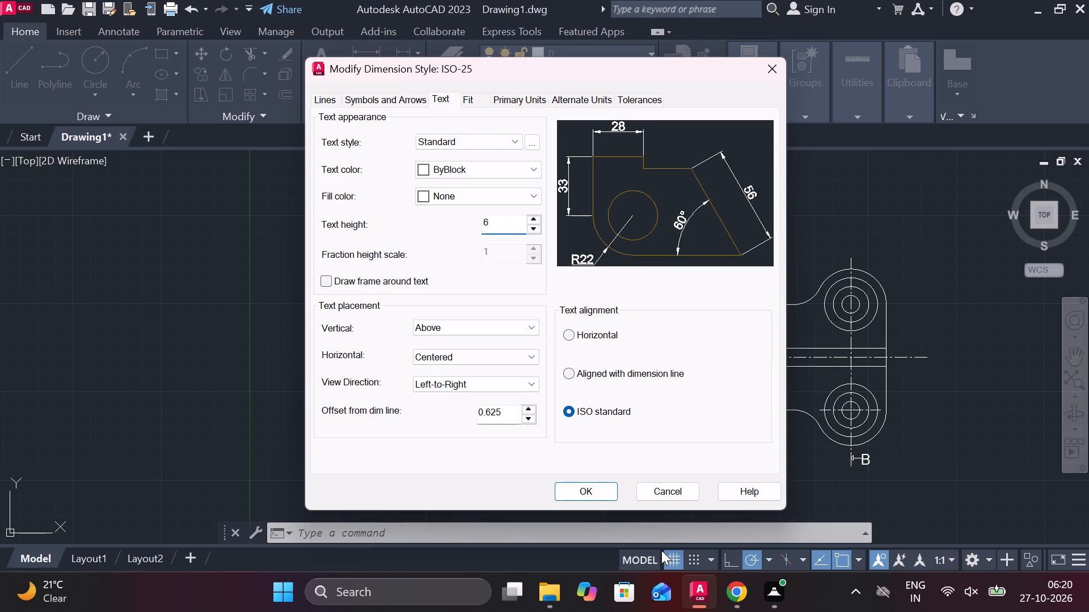
{"action": "left_click", "coordinate": [599, 483]}
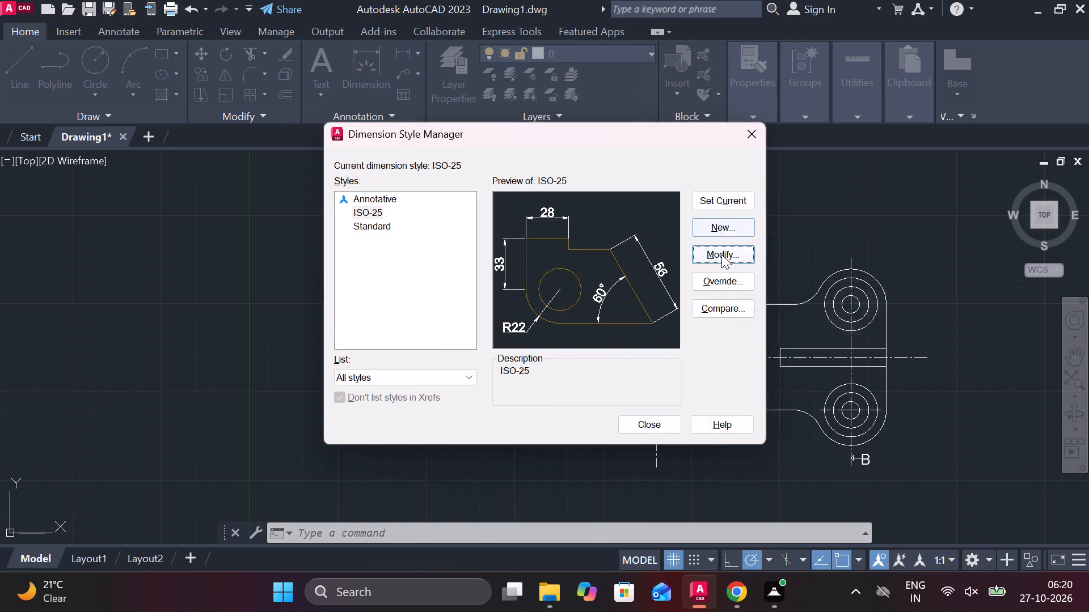
{"action": "left_click", "coordinate": [712, 196]}
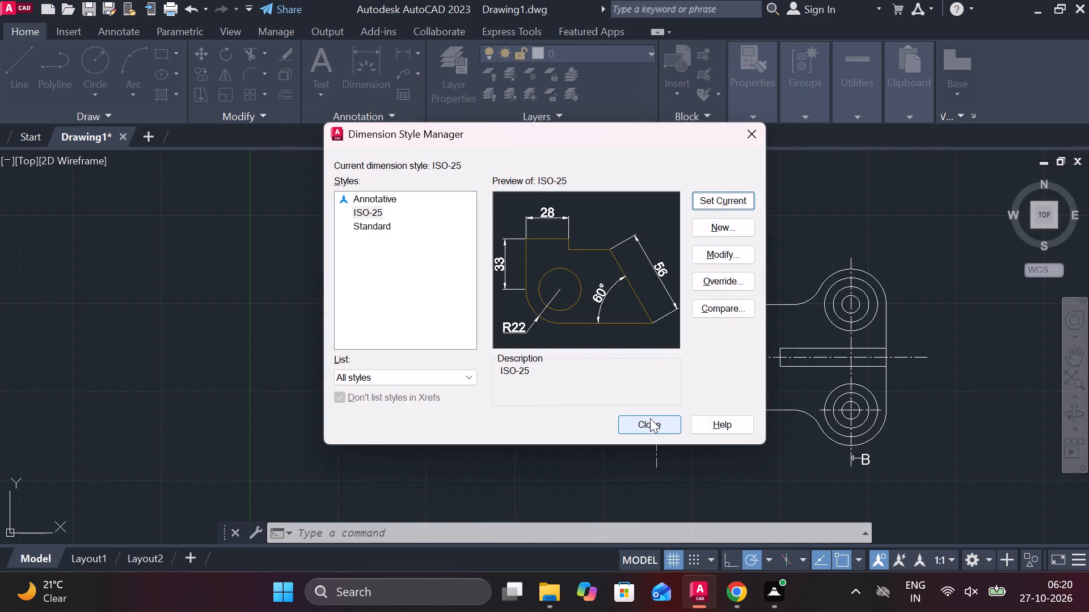
{"action": "left_click", "coordinate": [744, 202]}
{"action": "left_click", "coordinate": [664, 424]}
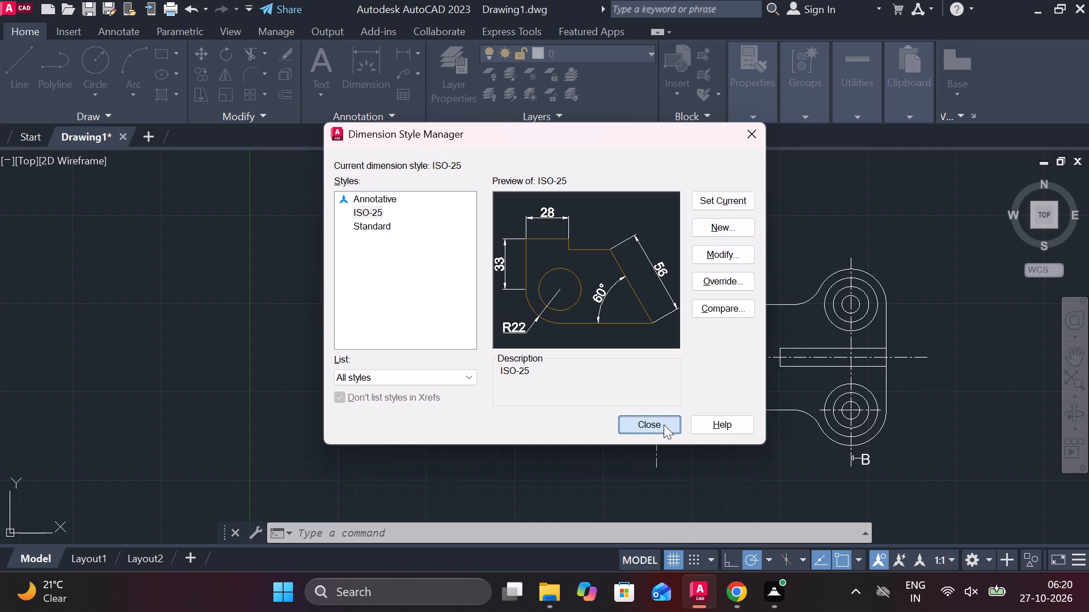
Add a horizontal linear dimension between the tapered dashed pocket's vertical edge and the square body's adjacent edge, placed within the gap.
{"action": "middle_click_drag", "start_coordinate": [746, 304], "coordinate": [687, 248]}
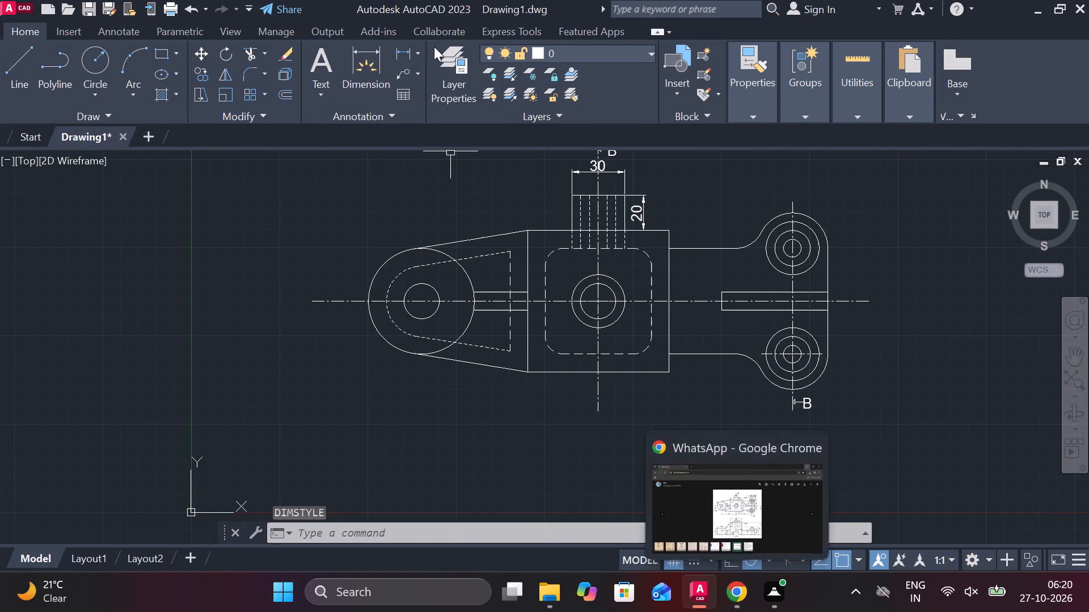
{"action": "left_click", "coordinate": [401, 52]}
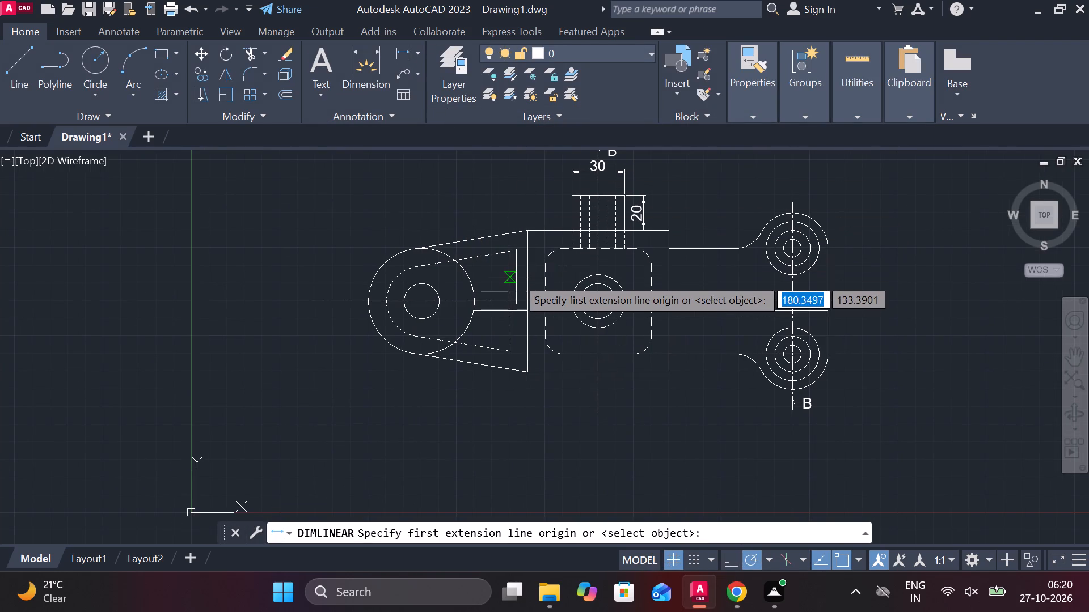
{"action": "scroll", "coordinate": [492, 269], "scroll_direction": "up", "scroll_amount": 3}
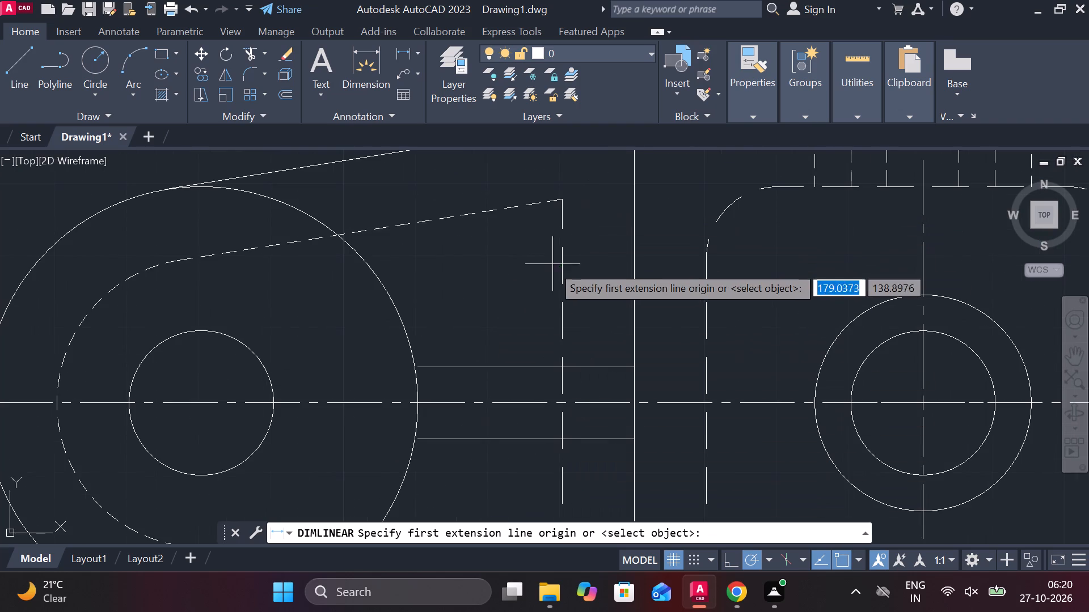
{"action": "left_click", "coordinate": [561, 269]}
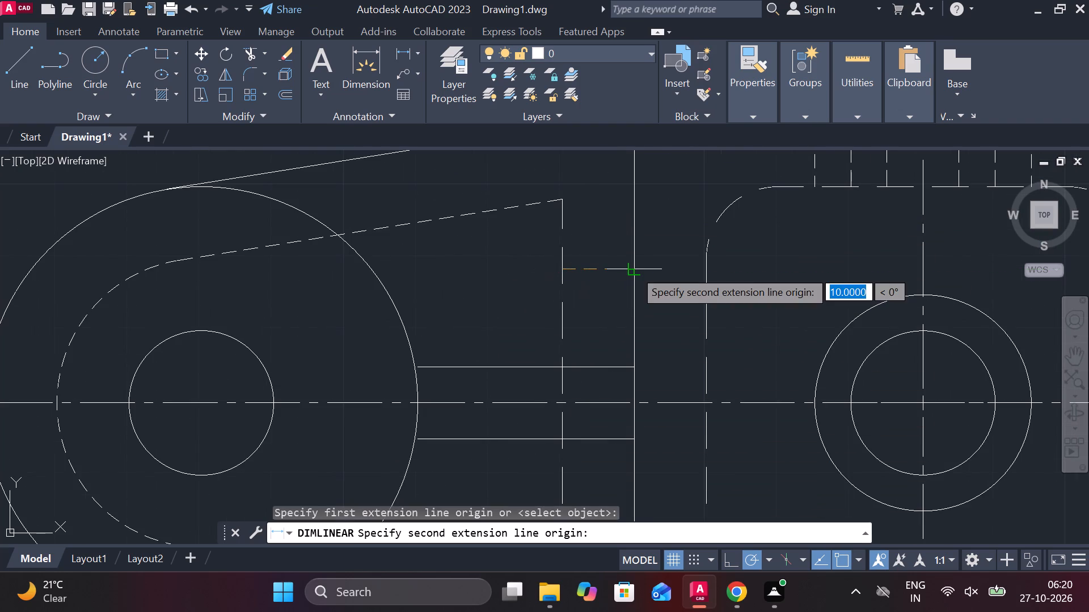
{"action": "left_click", "coordinate": [634, 269]}
{"action": "left_click", "coordinate": [633, 269]}
Add a vertical linear dimension across the thickness of the narrow rib between the large end circle and the square body, placed within the rib.
{"action": "middle_click_drag", "start_coordinate": [619, 296], "coordinate": [631, 264]}
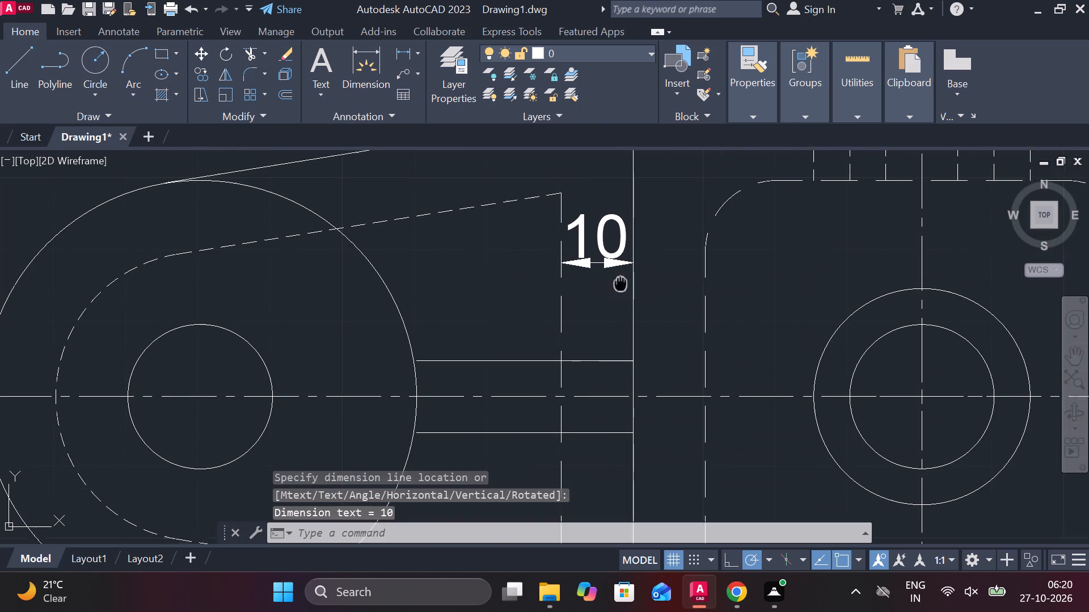
{"action": "middle_click_drag", "start_coordinate": [631, 264], "coordinate": [638, 254]}
{"action": "scroll", "coordinate": [641, 249], "scroll_direction": "down", "scroll_amount": 1}
{"action": "key", "text": "space"}
{"action": "left_click", "coordinate": [578, 297]}
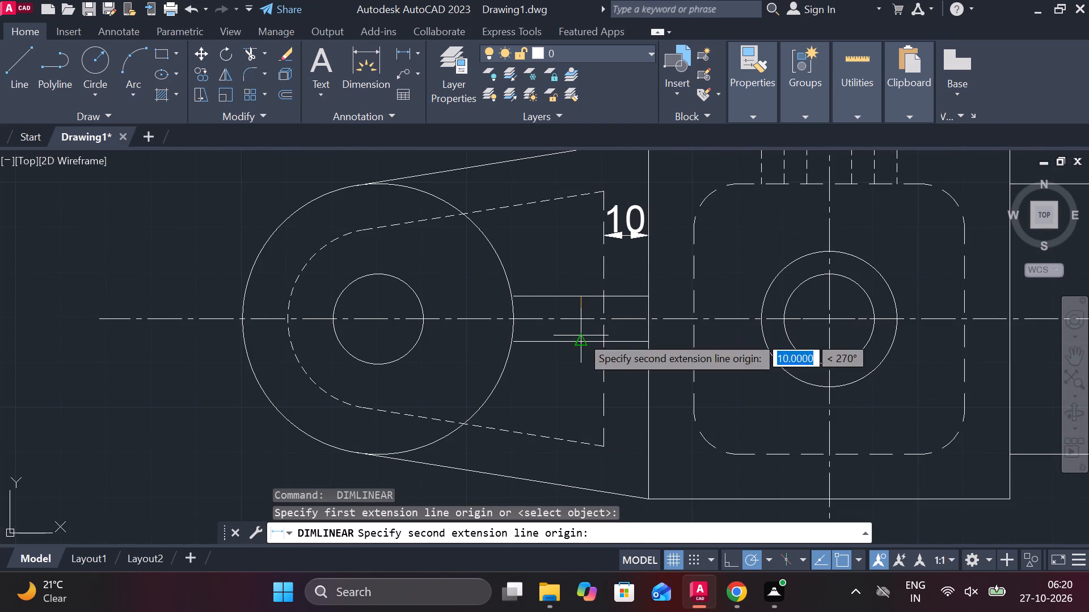
{"action": "left_click", "coordinate": [581, 335]}
{"action": "middle_click_drag", "start_coordinate": [572, 392], "coordinate": [607, 277]}
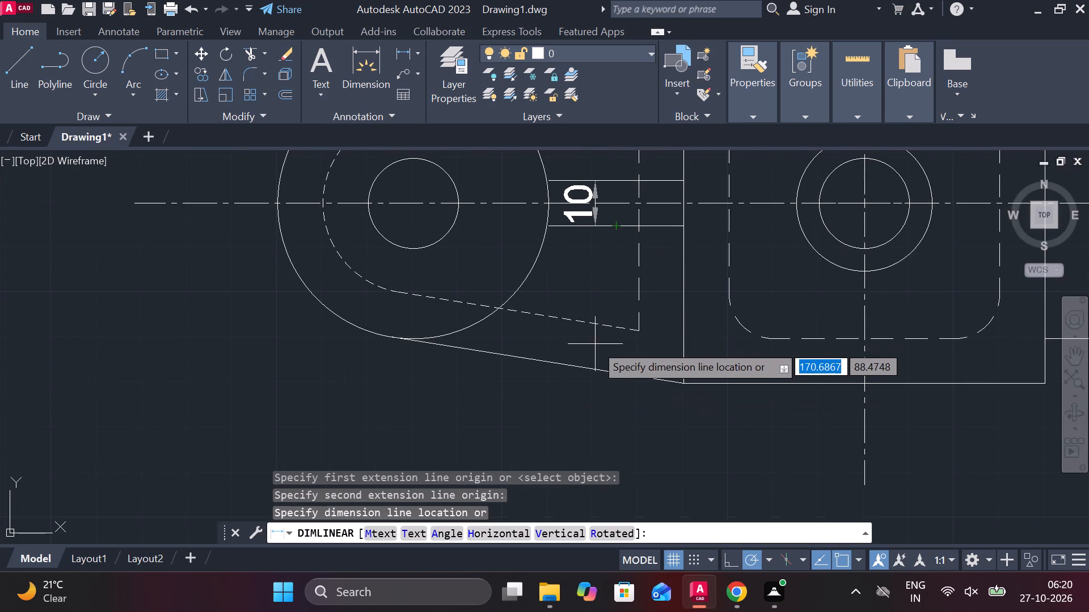
{"action": "left_click", "coordinate": [607, 265]}
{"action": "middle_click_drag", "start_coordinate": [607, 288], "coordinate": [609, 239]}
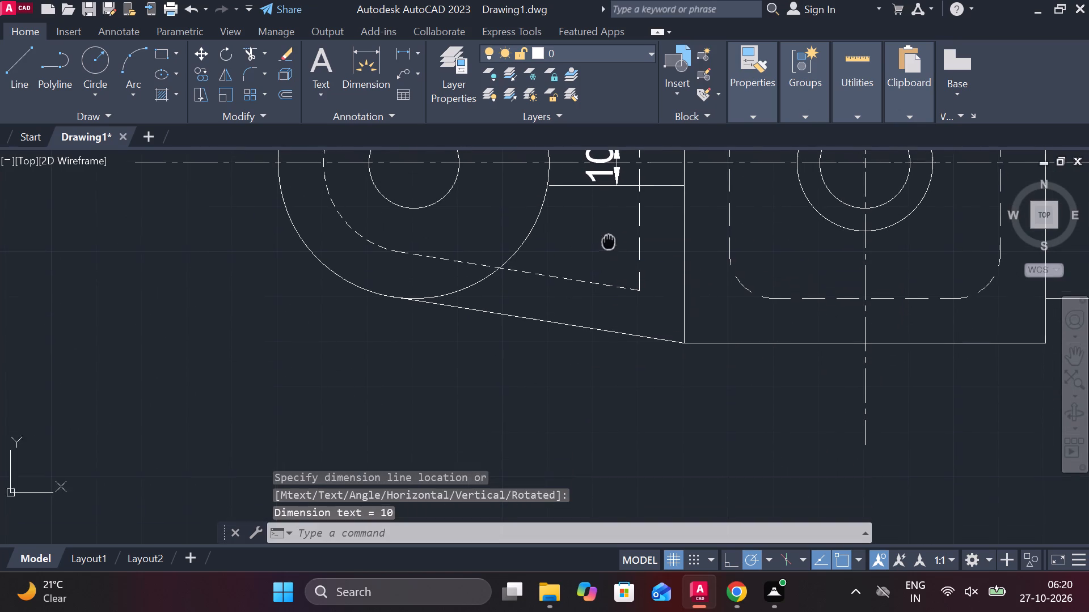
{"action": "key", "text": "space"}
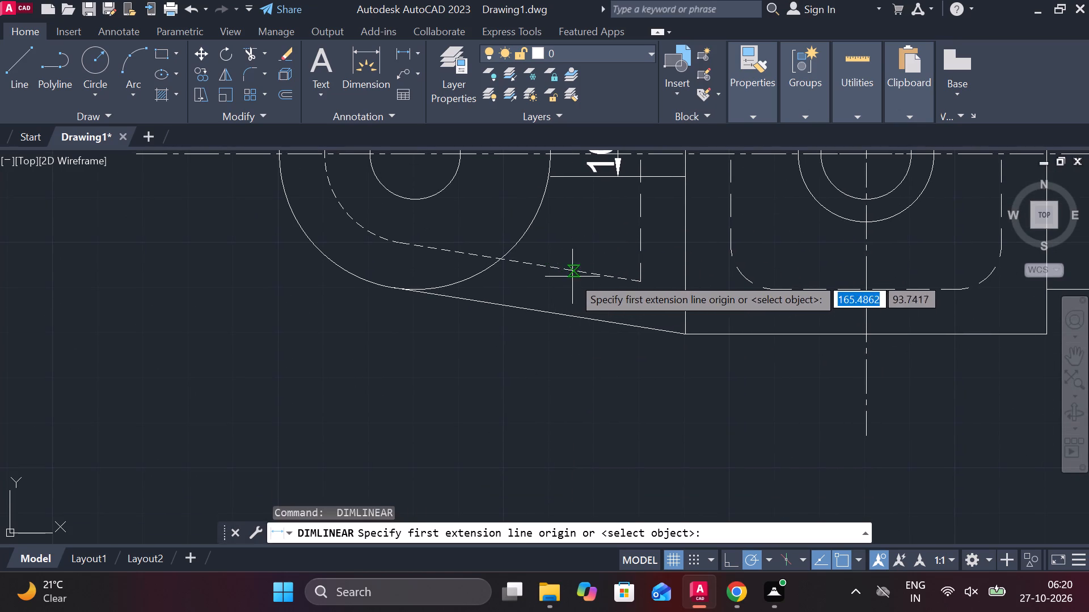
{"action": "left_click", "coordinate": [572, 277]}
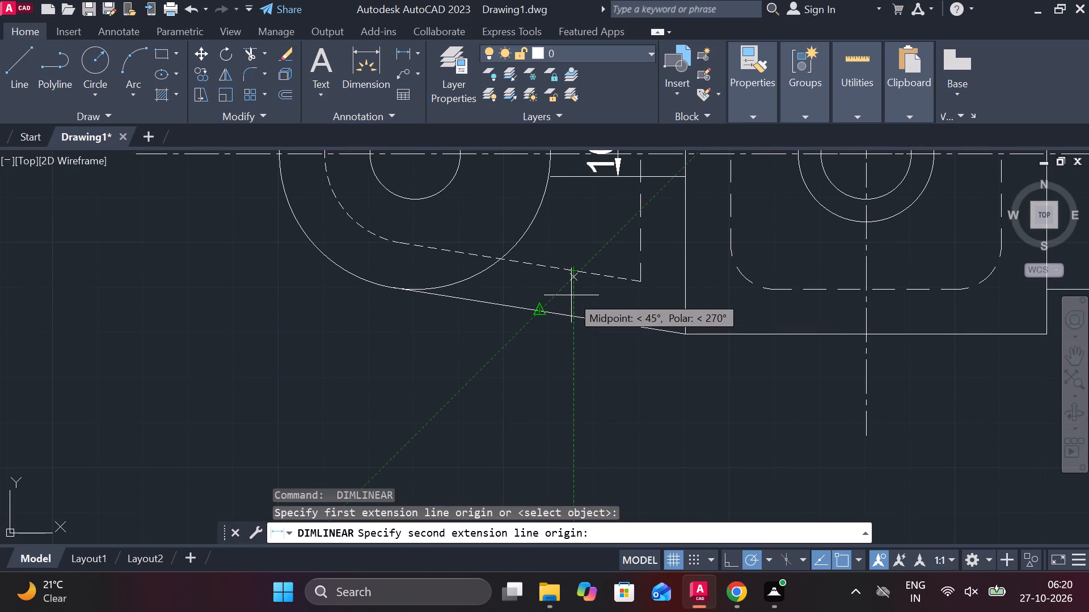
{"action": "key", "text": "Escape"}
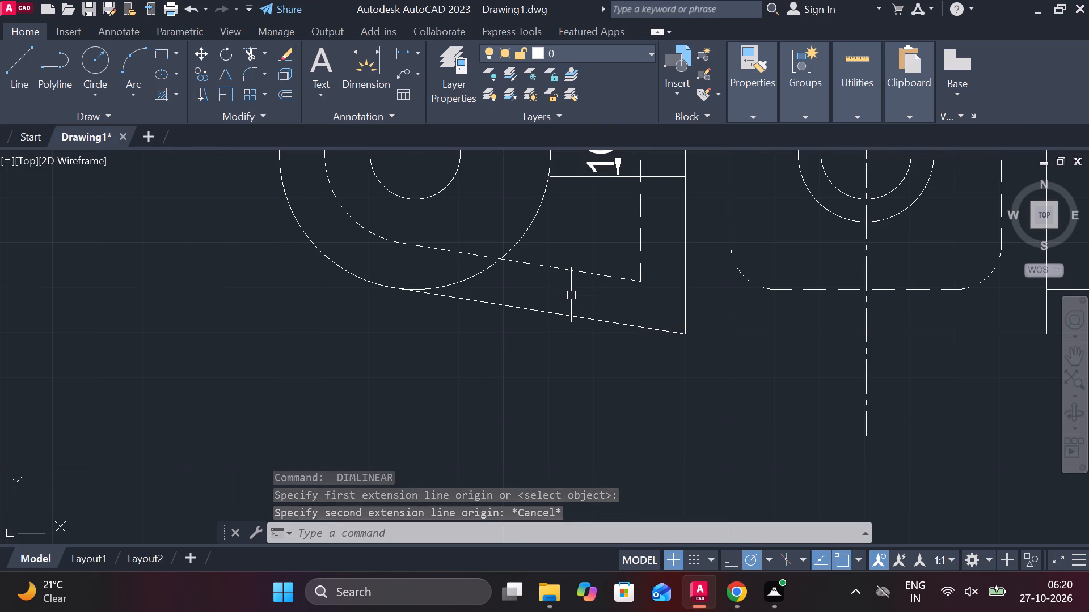
Add a vertical linear dimension from the square body's top corner to the horizontal centerline, beside the edge facing the two-hole end.
{"action": "scroll", "coordinate": [939, 275], "scroll_direction": "down", "scroll_amount": 1}
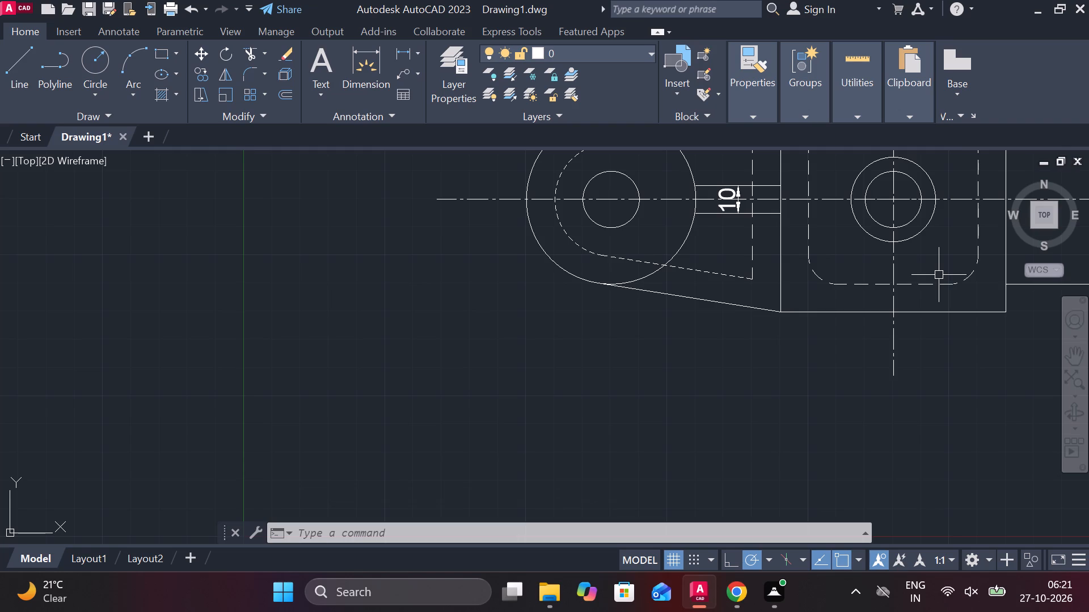
{"action": "scroll", "coordinate": [934, 241], "scroll_direction": "down", "scroll_amount": 1}
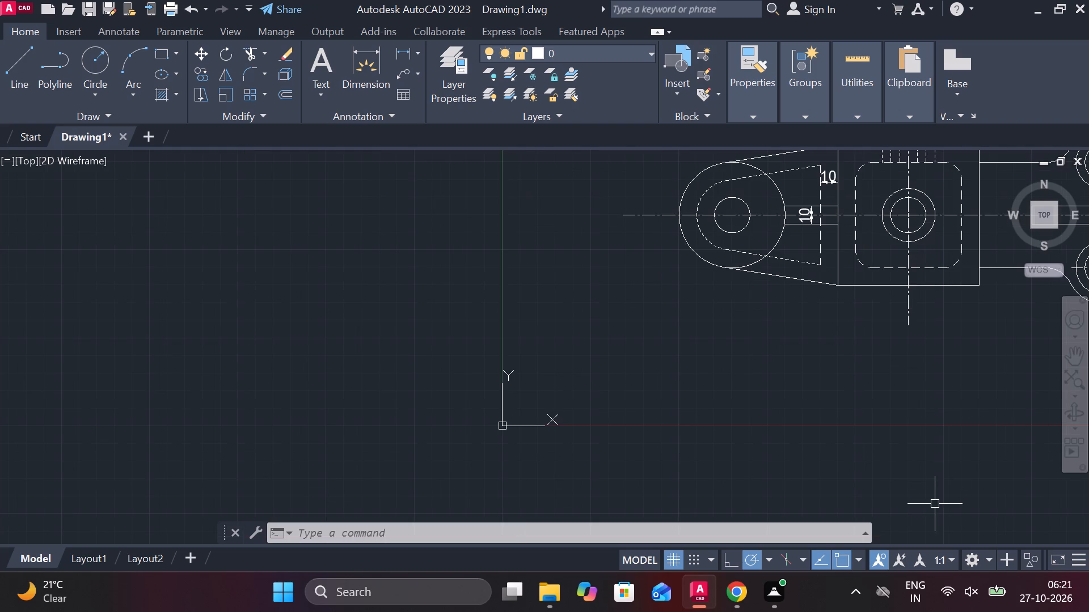
{"action": "middle_click_drag", "start_coordinate": [884, 434], "coordinate": [689, 437]}
{"action": "middle_click_drag", "start_coordinate": [717, 245], "coordinate": [598, 284]}
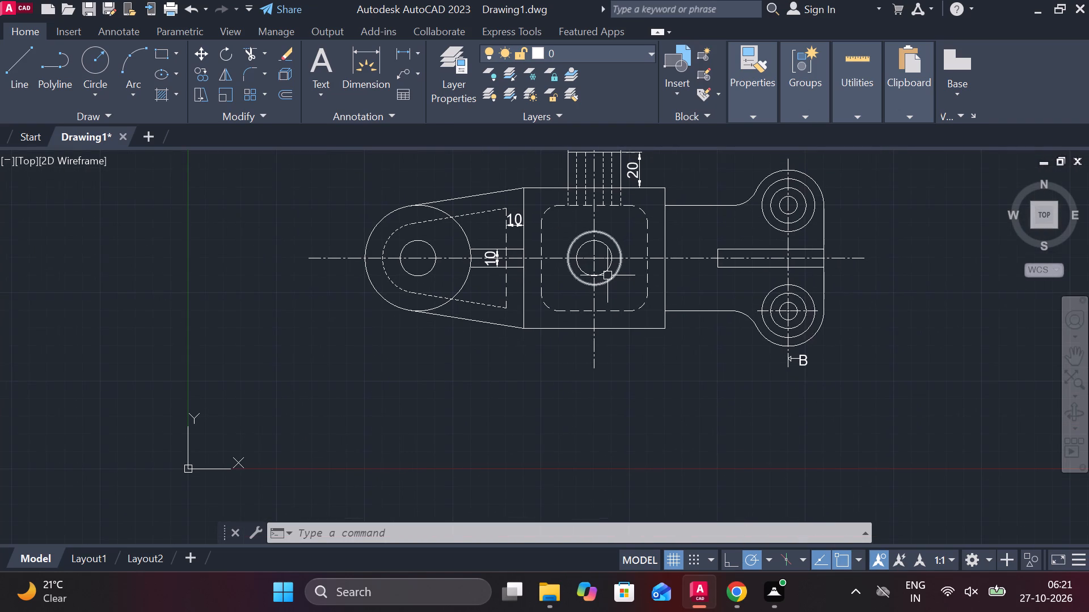
{"action": "key", "text": "space"}
{"action": "scroll", "coordinate": [636, 221], "scroll_direction": "up", "scroll_amount": 2}
{"action": "middle_click_drag", "start_coordinate": [754, 196], "coordinate": [738, 287]}
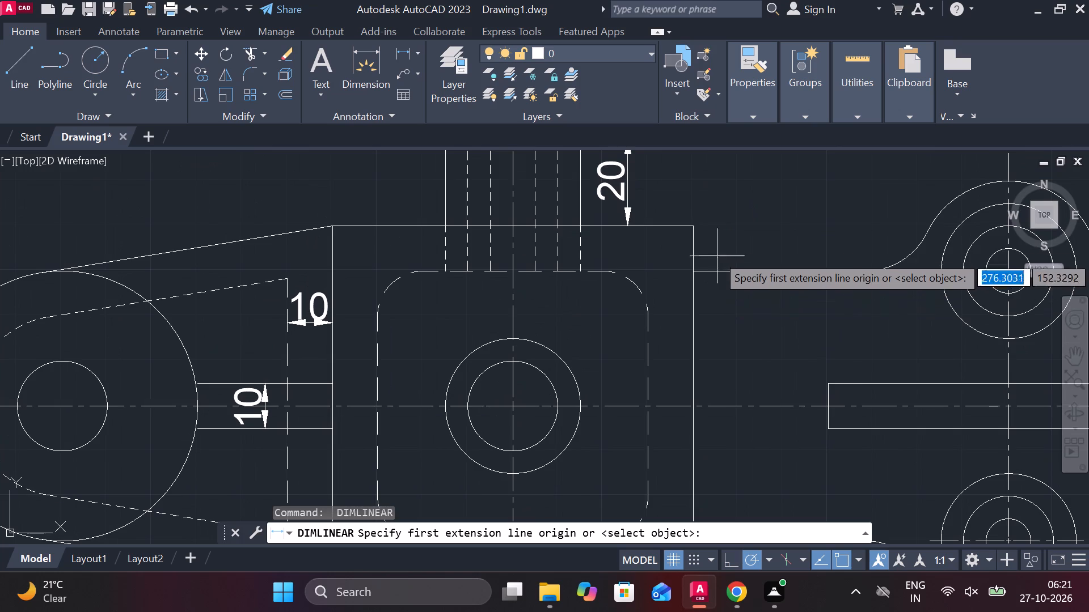
{"action": "left_click", "coordinate": [697, 221]}
{"action": "left_click", "coordinate": [691, 413]}
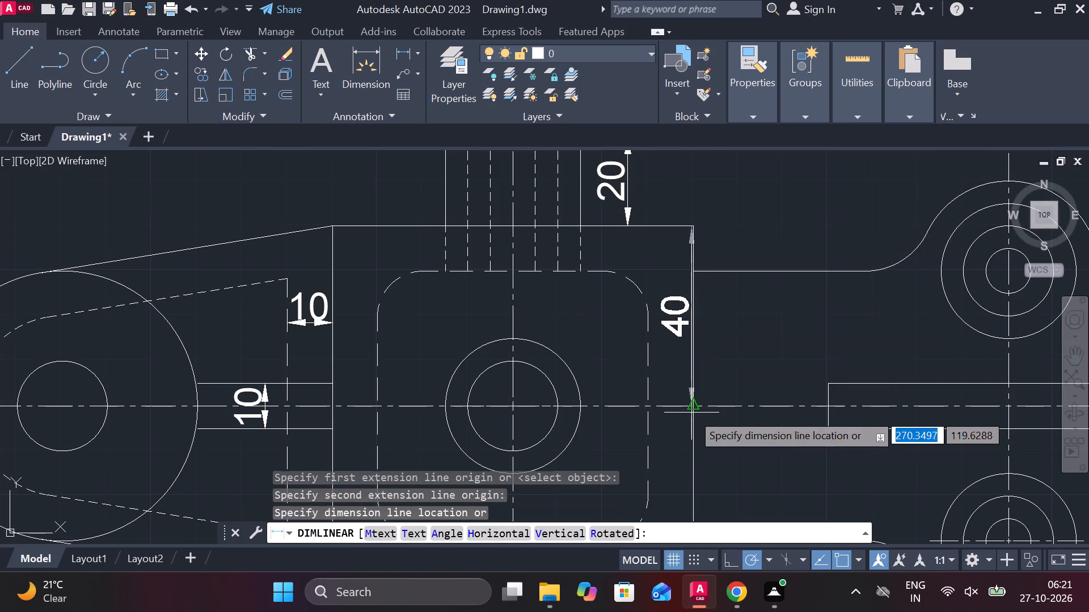
{"action": "left_click", "coordinate": [744, 331]}
Add a vertical linear dimension from the horizontal centerline to the square body's bottom corner, in line with the upper-half dimension.
{"action": "middle_click_drag", "start_coordinate": [736, 338], "coordinate": [726, 222]}
{"action": "key", "text": "space"}
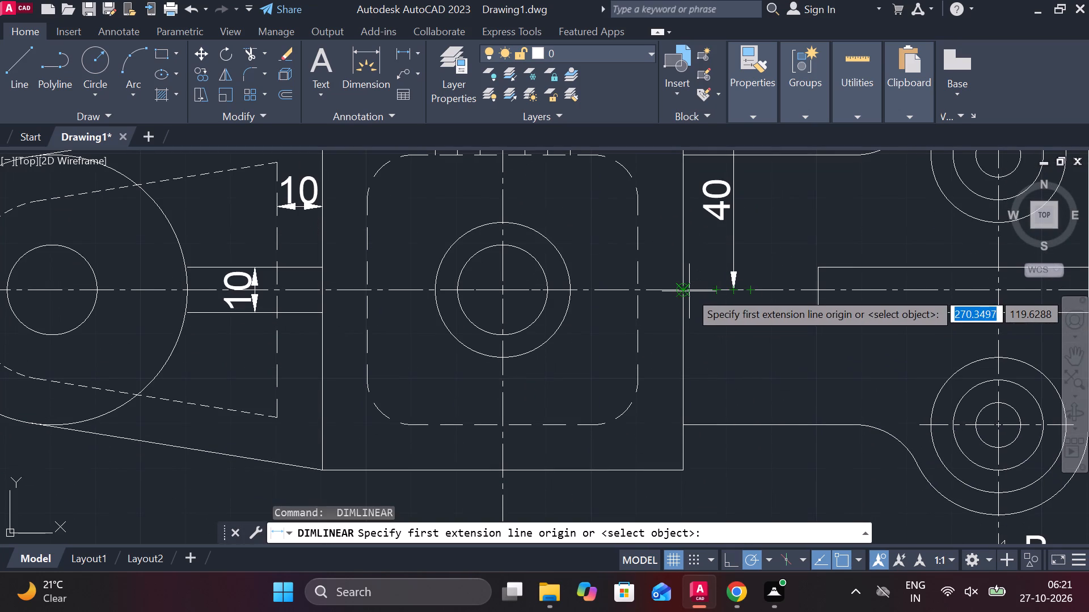
{"action": "left_click", "coordinate": [689, 291]}
{"action": "left_click", "coordinate": [691, 466]}
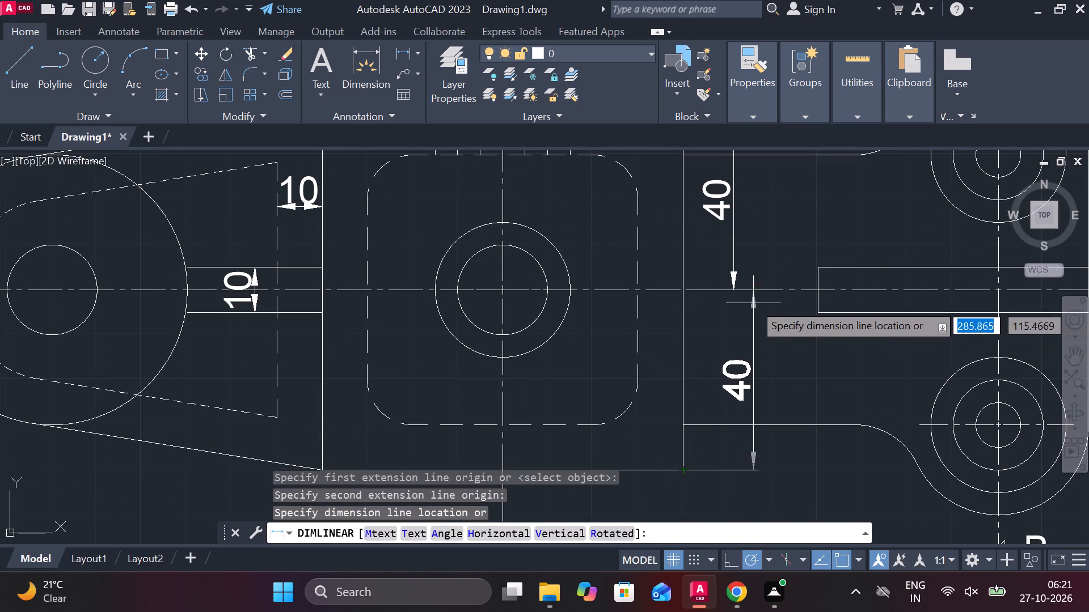
{"action": "left_click", "coordinate": [731, 296]}
Add a vertical linear dimension across the thickness of the rib at the two-hole end, just outside the rib's closed end.
{"action": "middle_click_drag", "start_coordinate": [754, 358], "coordinate": [641, 329]}
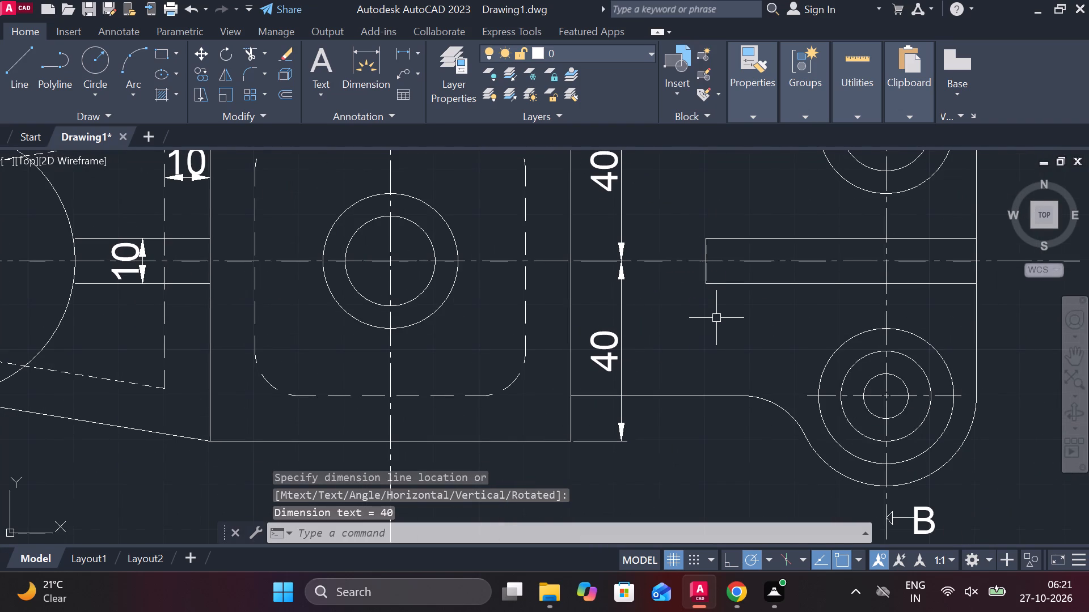
{"action": "key", "text": "space"}
{"action": "left_click", "coordinate": [709, 233]}
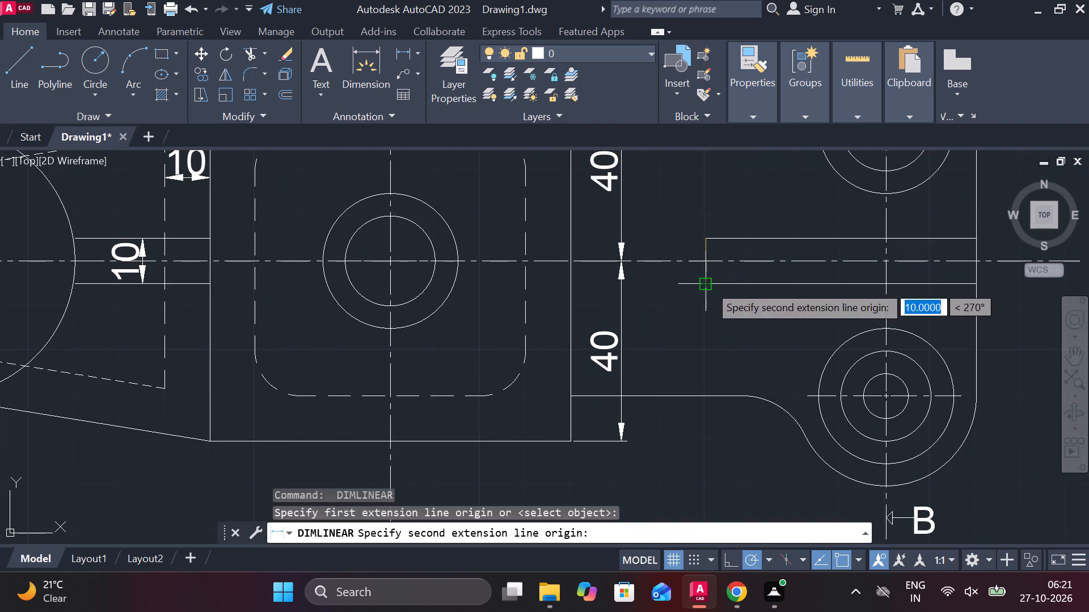
{"action": "left_click", "coordinate": [708, 284]}
{"action": "left_click", "coordinate": [689, 279]}
Dimension the horizontal length of the rib at the two-hole end, placing the dimension just above the rib.
{"action": "key", "text": "space"}
{"action": "left_click", "coordinate": [702, 235]}
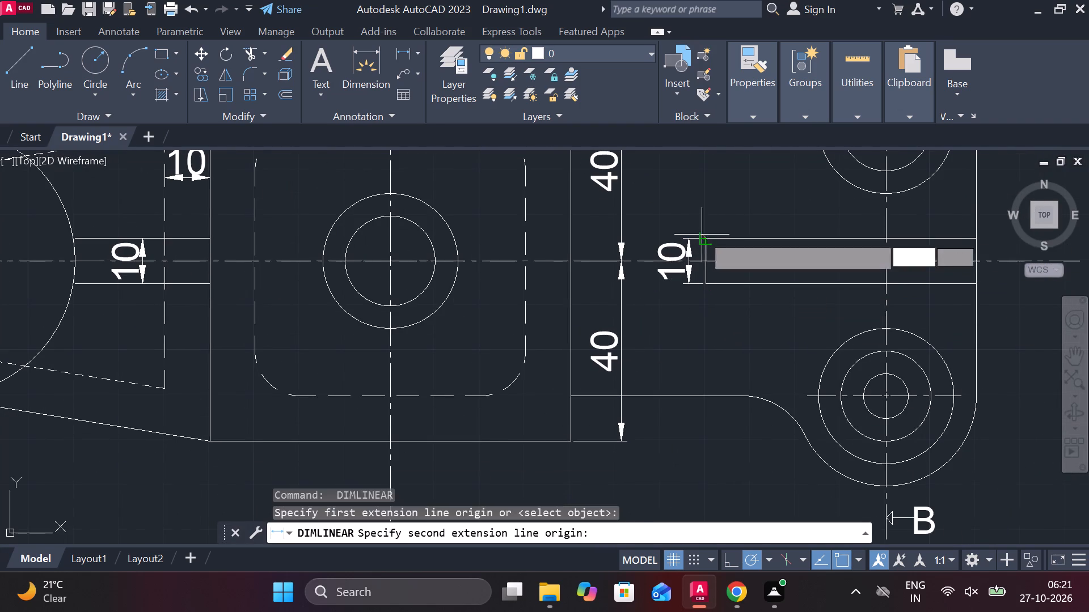
{"action": "left_click", "coordinate": [973, 243]}
{"action": "middle_click_drag", "start_coordinate": [899, 232], "coordinate": [860, 321]}
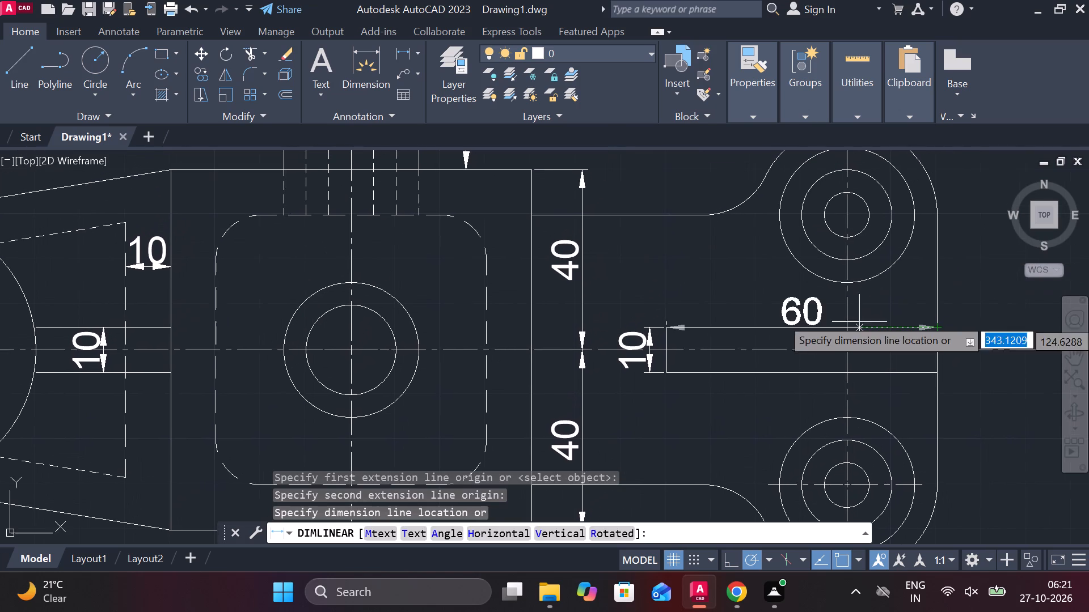
{"action": "left_click", "coordinate": [797, 312]}
Add a horizontal linear dimension below the square body from its vertical centerline to the bottom corner nearest the two-hole end.
{"action": "middle_click_drag", "start_coordinate": [807, 346], "coordinate": [793, 203]}
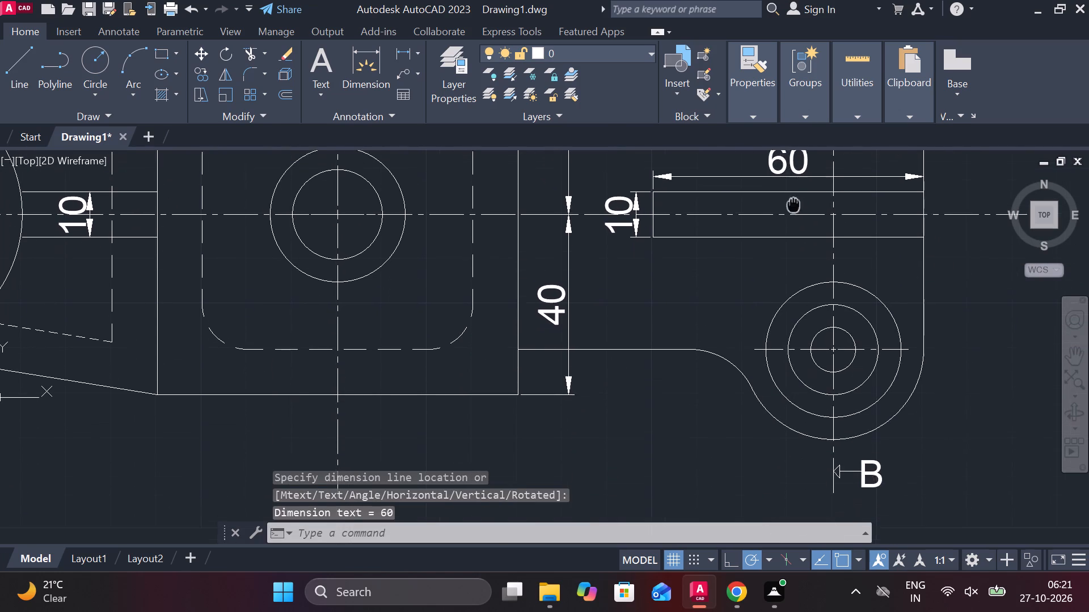
{"action": "middle_click_drag", "start_coordinate": [640, 256], "coordinate": [771, 168]}
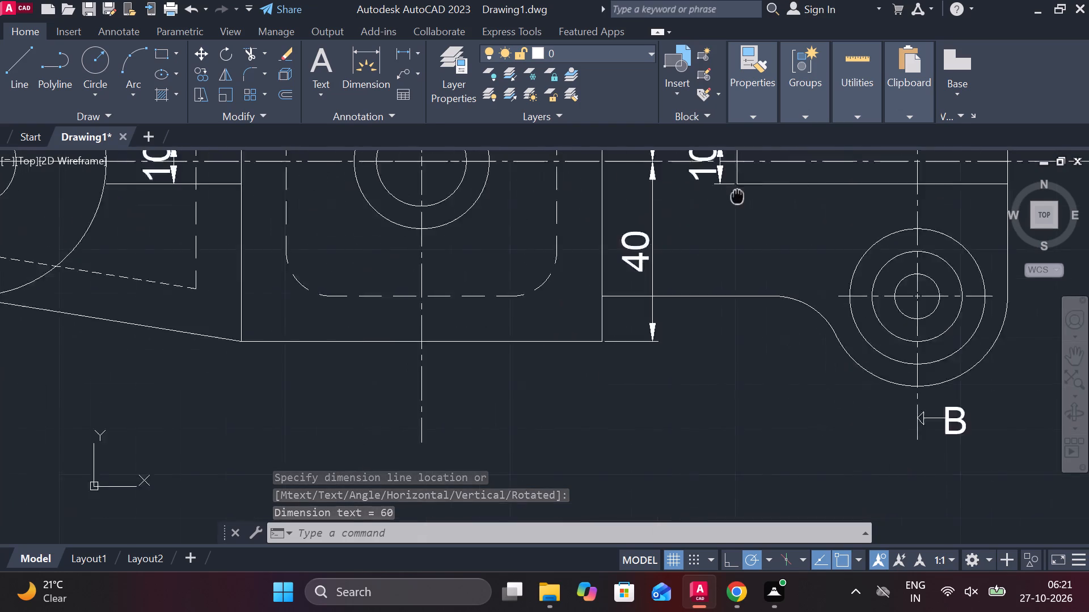
{"action": "middle_click_drag", "start_coordinate": [771, 168], "coordinate": [826, 134]}
{"action": "key", "text": "space"}
{"action": "left_click", "coordinate": [520, 271]}
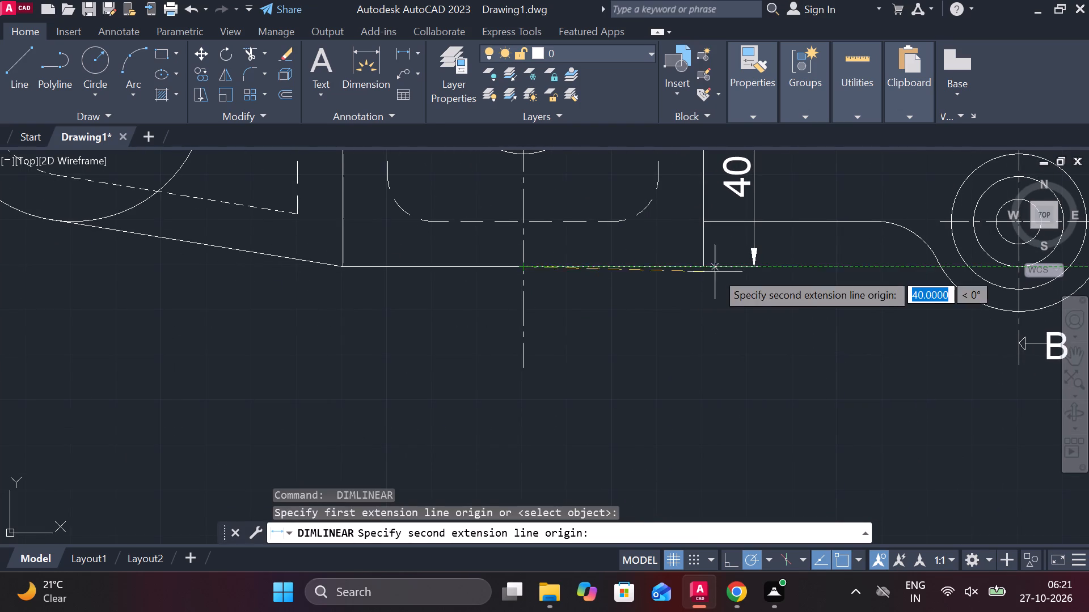
{"action": "left_click", "coordinate": [715, 269]}
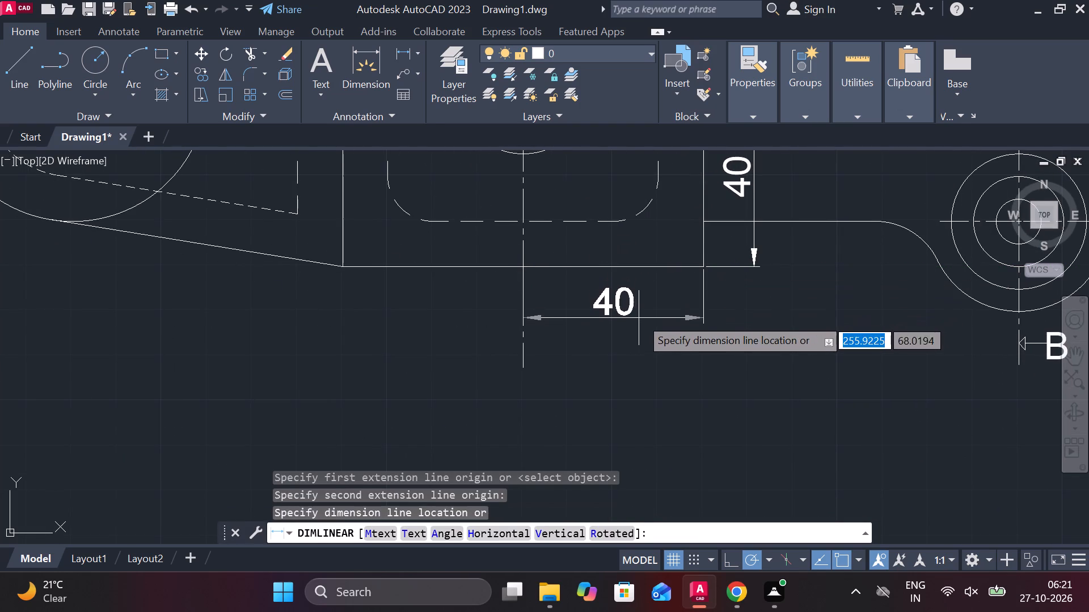
{"action": "left_click", "coordinate": [645, 322]}
Add a center mark to the small hole inside the large end circle.
{"action": "scroll", "coordinate": [659, 348], "scroll_direction": "down", "scroll_amount": 1}
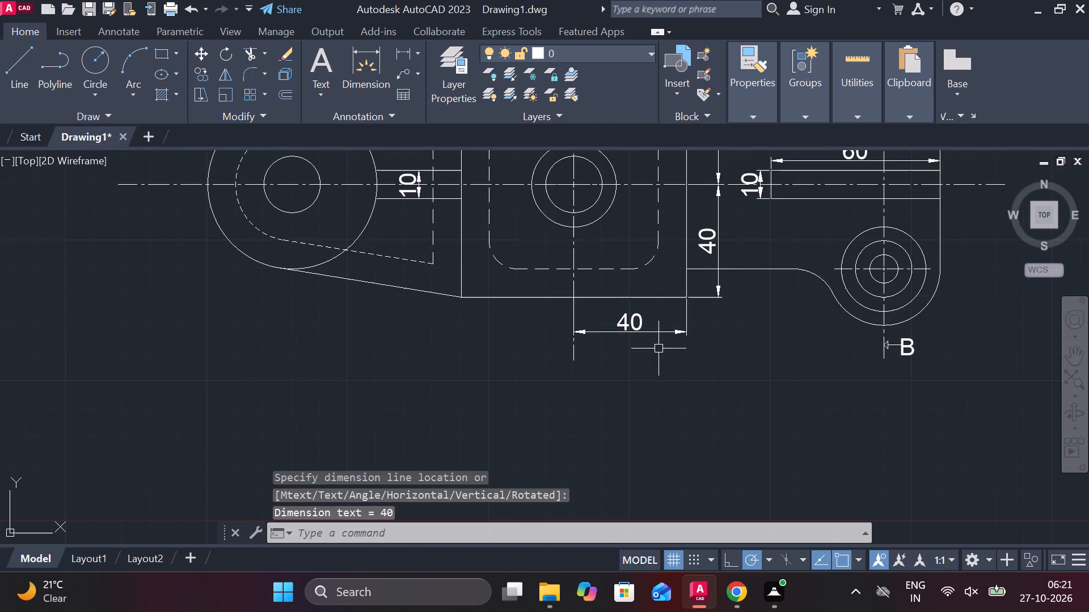
{"action": "middle_click_drag", "start_coordinate": [600, 343], "coordinate": [760, 344]}
{"action": "key", "text": "space"}
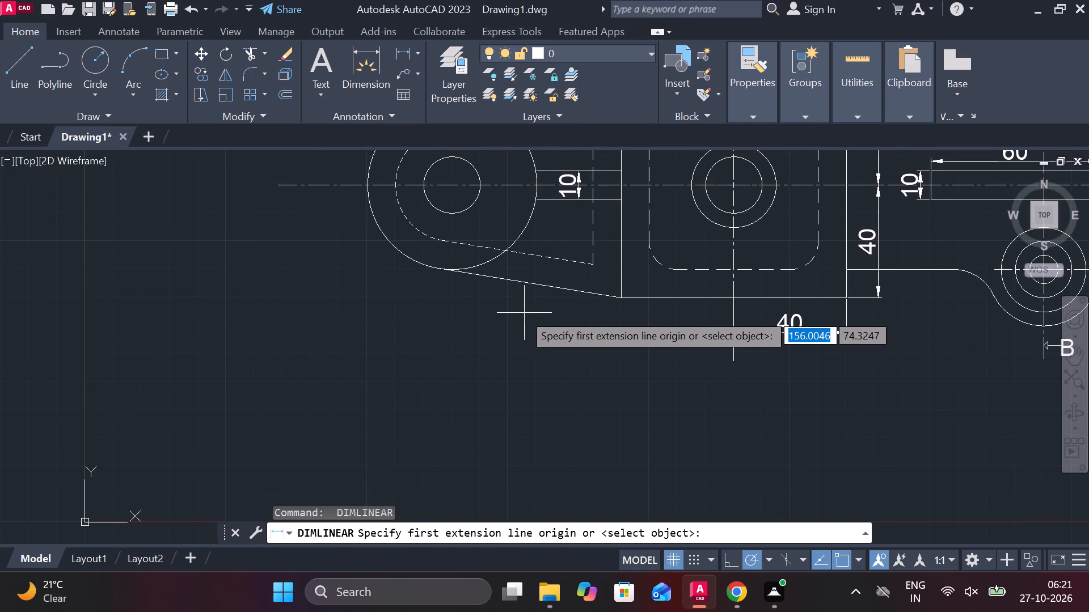
{"action": "key", "text": "Escape"}
{"action": "middle_click_drag", "start_coordinate": [499, 314], "coordinate": [552, 380]}
{"action": "type", "text": "CM"}
{"action": "key", "text": "space"}
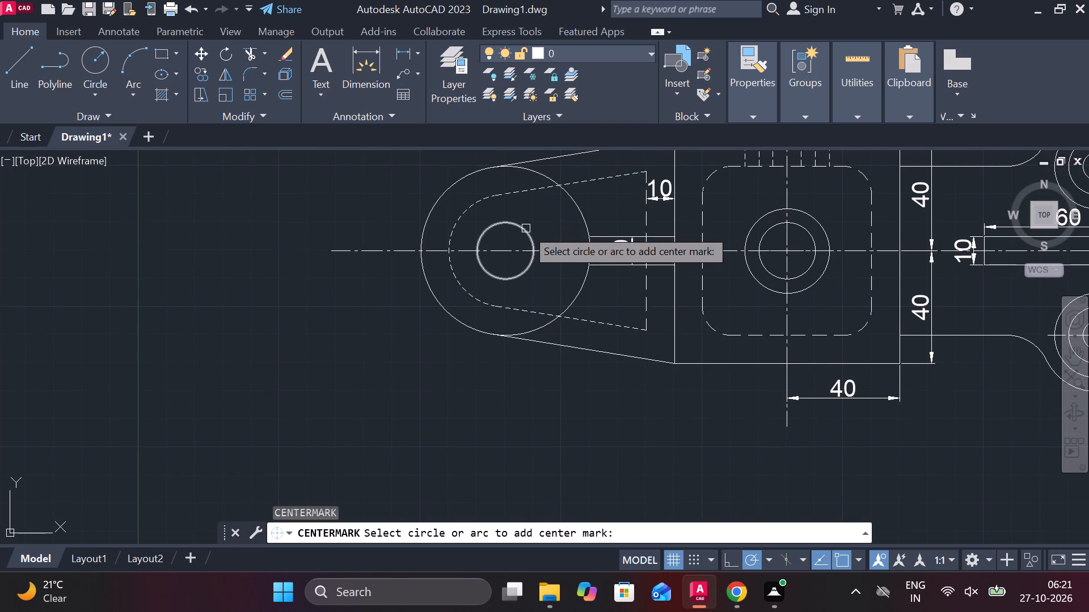
{"action": "left_click", "coordinate": [526, 228]}
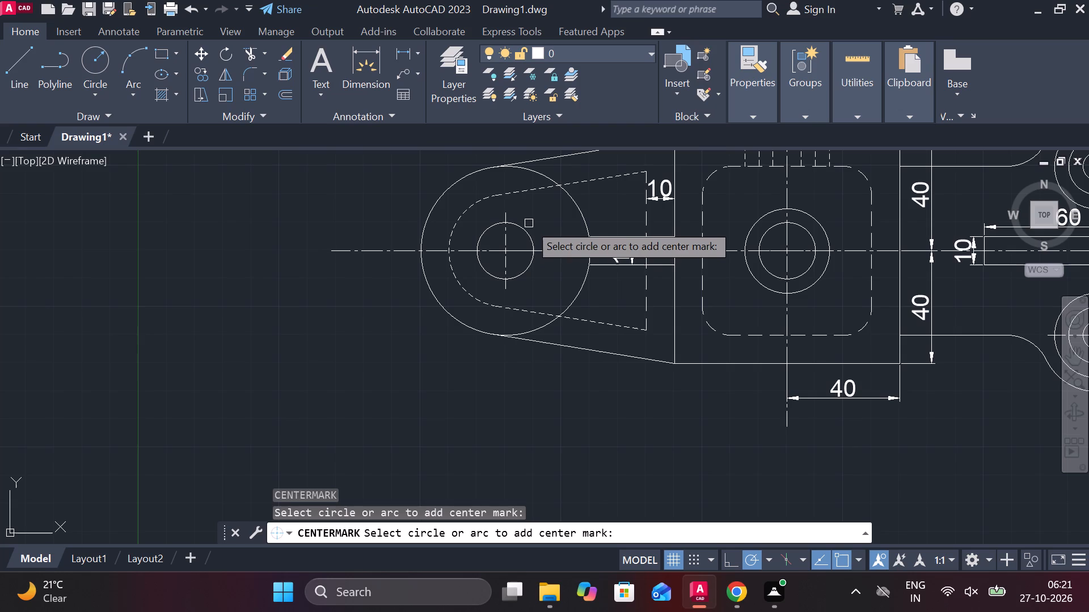
{"action": "key", "text": "Escape"}
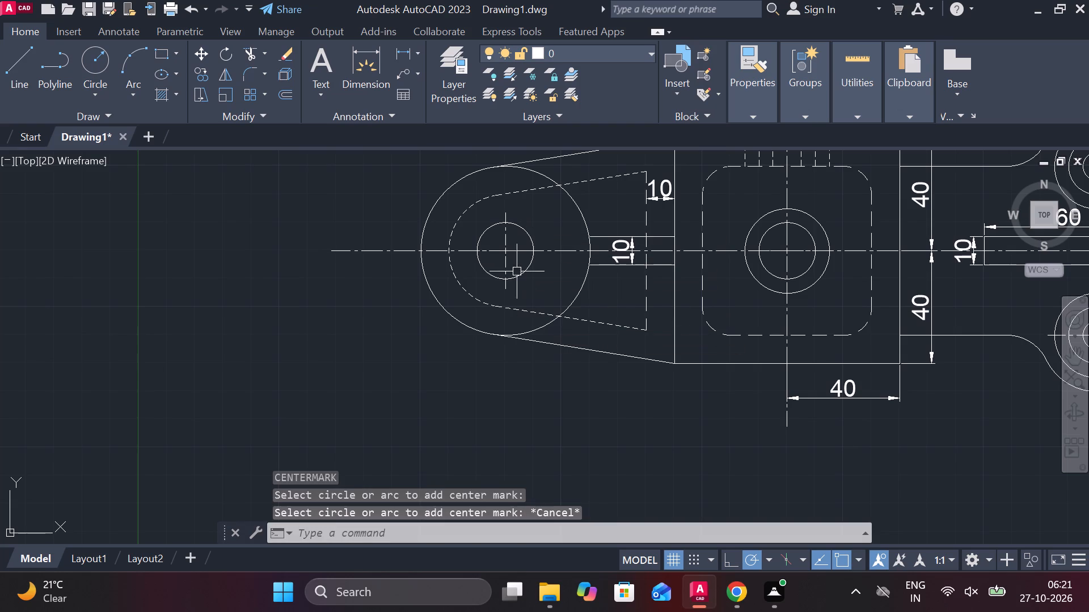
Extend the new center mark's vertical line past the large end circle, well below the part outline and slightly above it.
{"action": "left_click", "coordinate": [507, 218]}
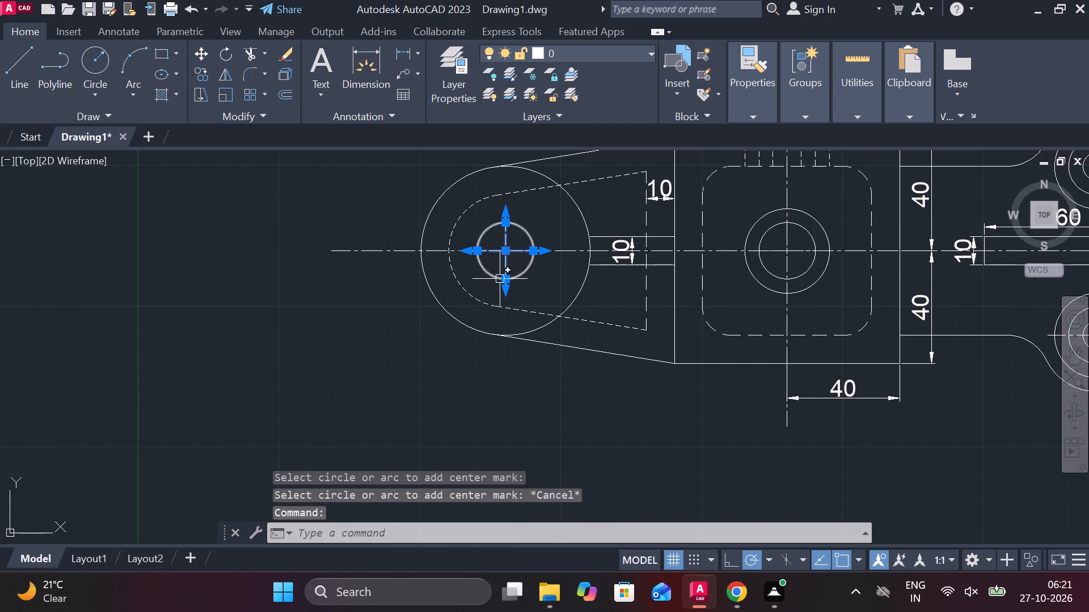
{"action": "left_click", "coordinate": [505, 287]}
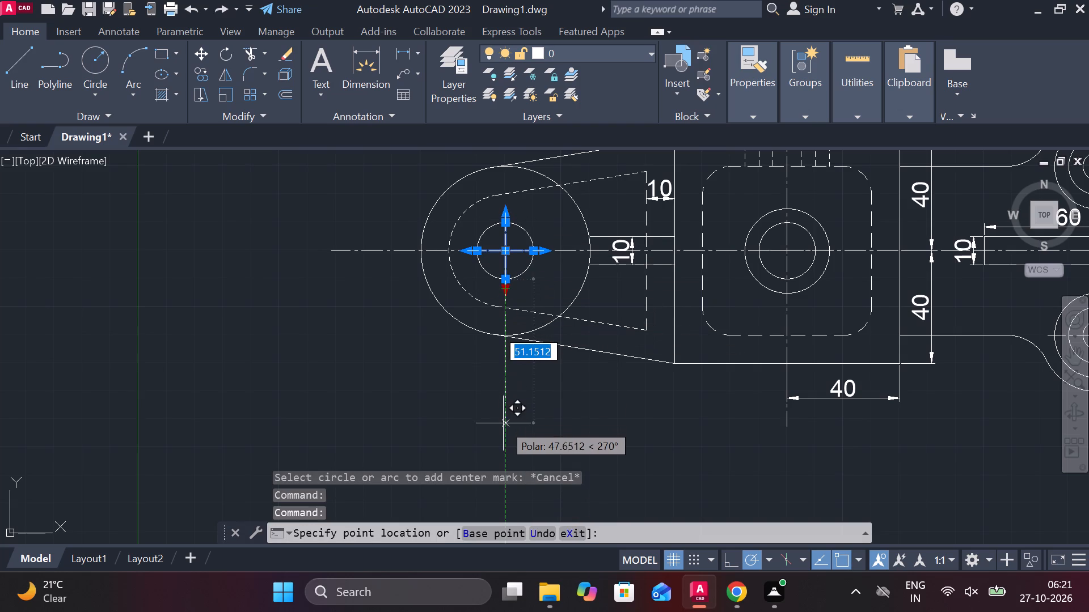
{"action": "middle_click_drag", "start_coordinate": [500, 423], "coordinate": [503, 326]}
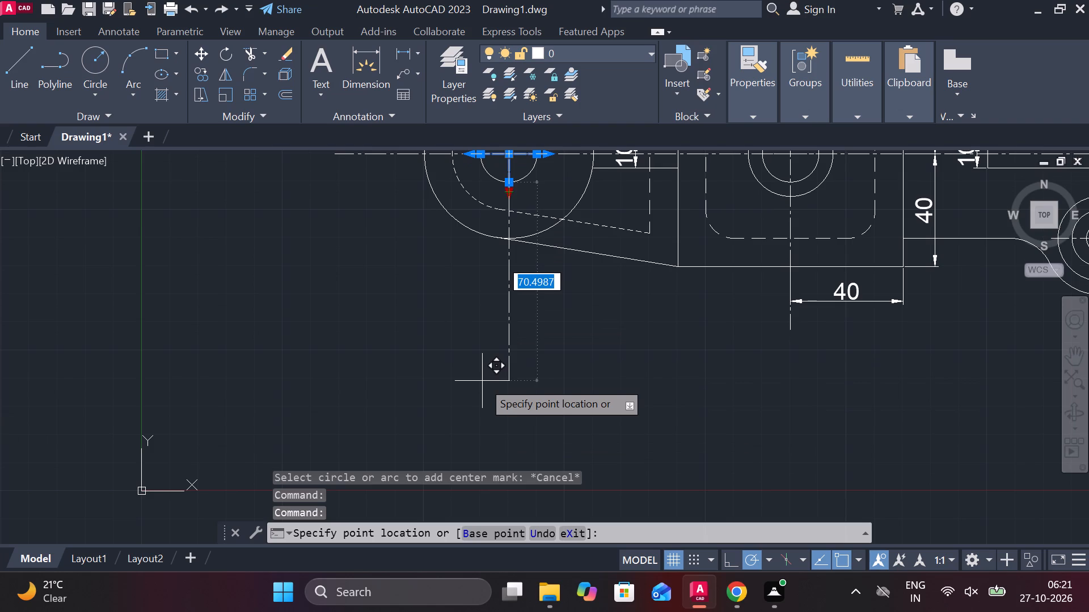
{"action": "left_click", "coordinate": [484, 371]}
{"action": "middle_click_drag", "start_coordinate": [516, 284], "coordinate": [518, 284]}
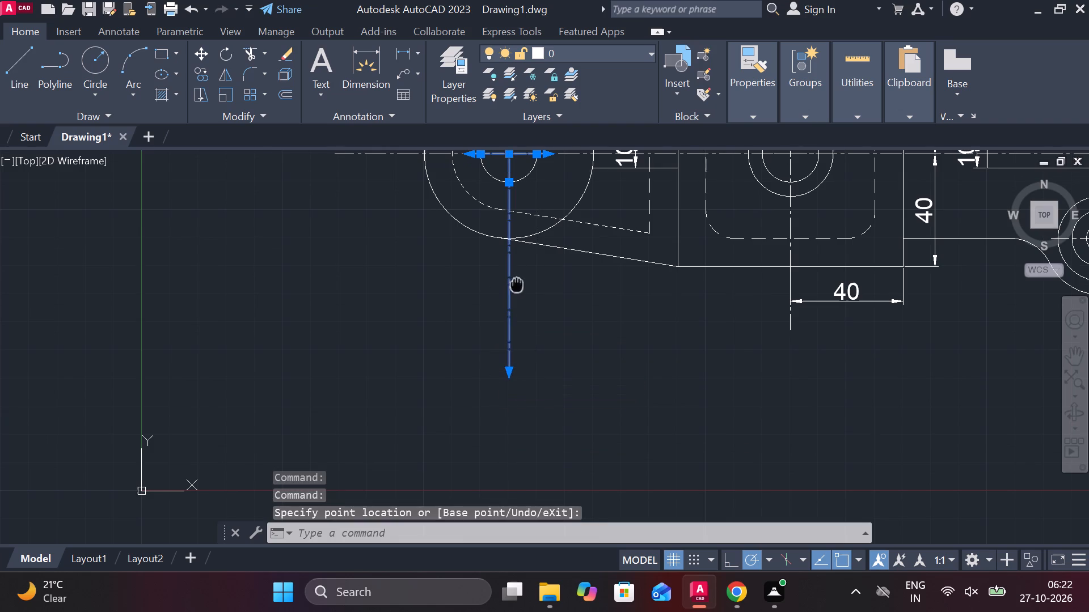
{"action": "middle_click_drag", "start_coordinate": [518, 284], "coordinate": [555, 428]}
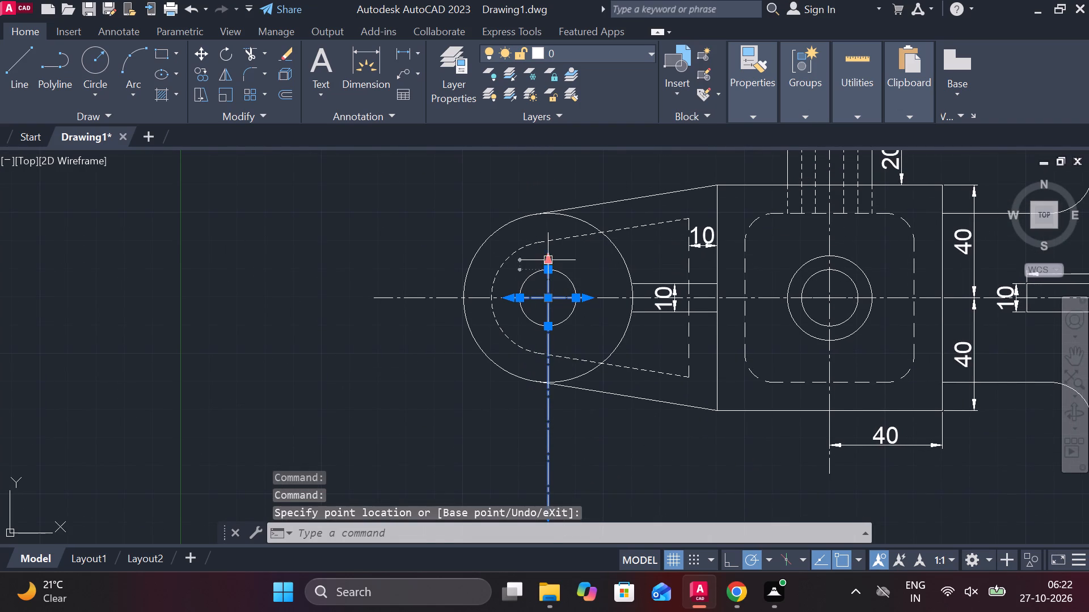
{"action": "left_click", "coordinate": [550, 260]}
{"action": "left_click", "coordinate": [548, 168]}
{"action": "key", "text": "Escape"}
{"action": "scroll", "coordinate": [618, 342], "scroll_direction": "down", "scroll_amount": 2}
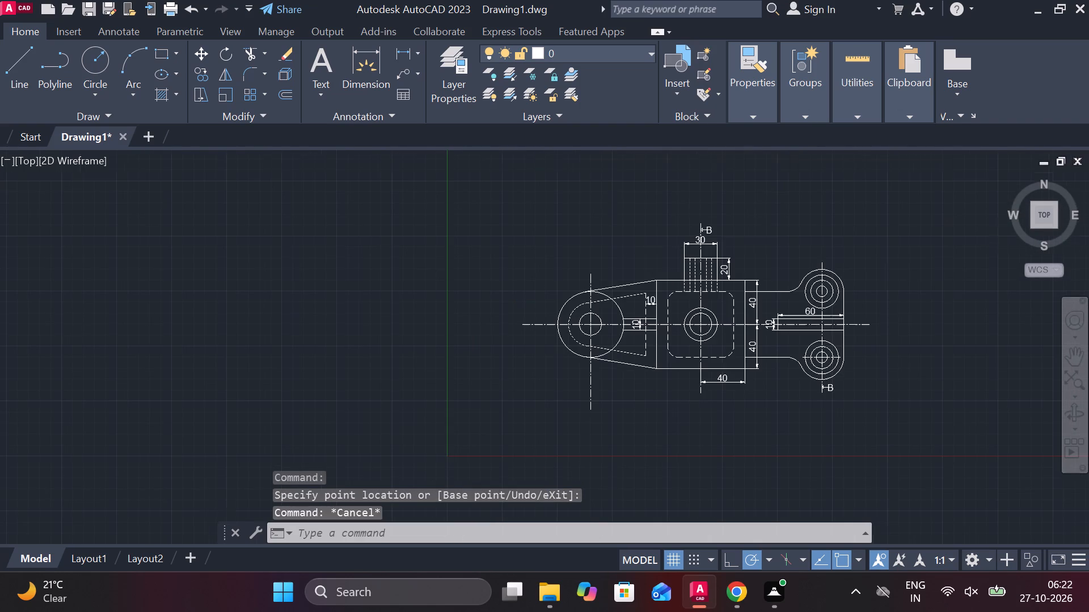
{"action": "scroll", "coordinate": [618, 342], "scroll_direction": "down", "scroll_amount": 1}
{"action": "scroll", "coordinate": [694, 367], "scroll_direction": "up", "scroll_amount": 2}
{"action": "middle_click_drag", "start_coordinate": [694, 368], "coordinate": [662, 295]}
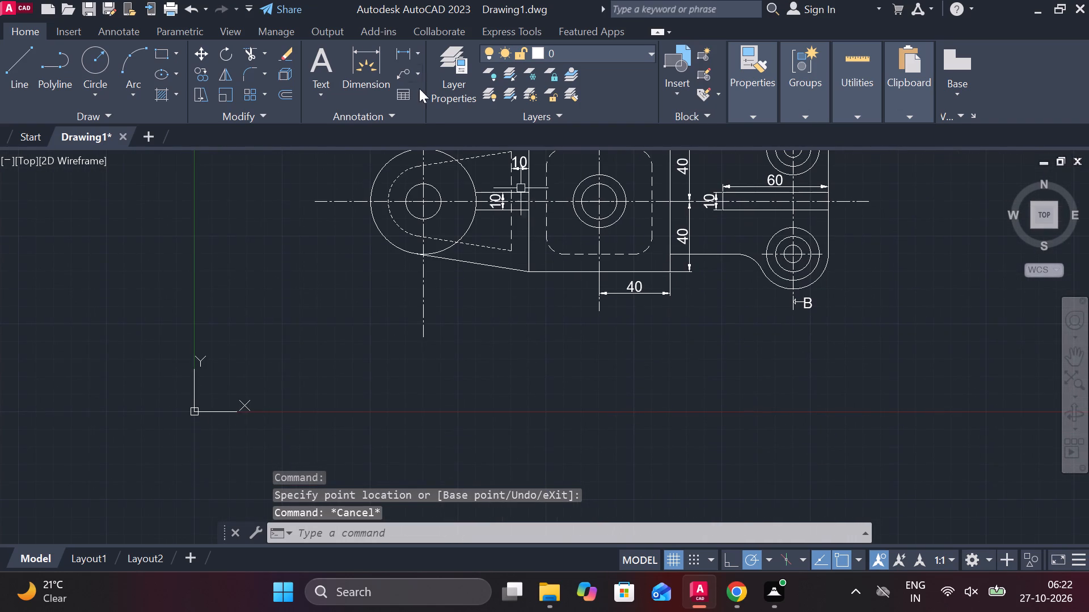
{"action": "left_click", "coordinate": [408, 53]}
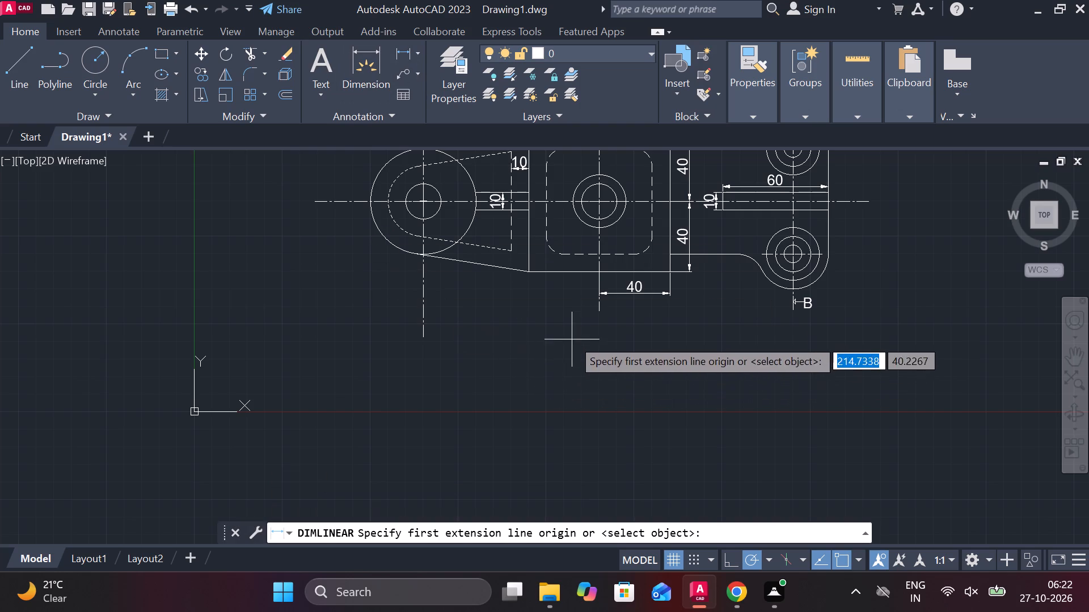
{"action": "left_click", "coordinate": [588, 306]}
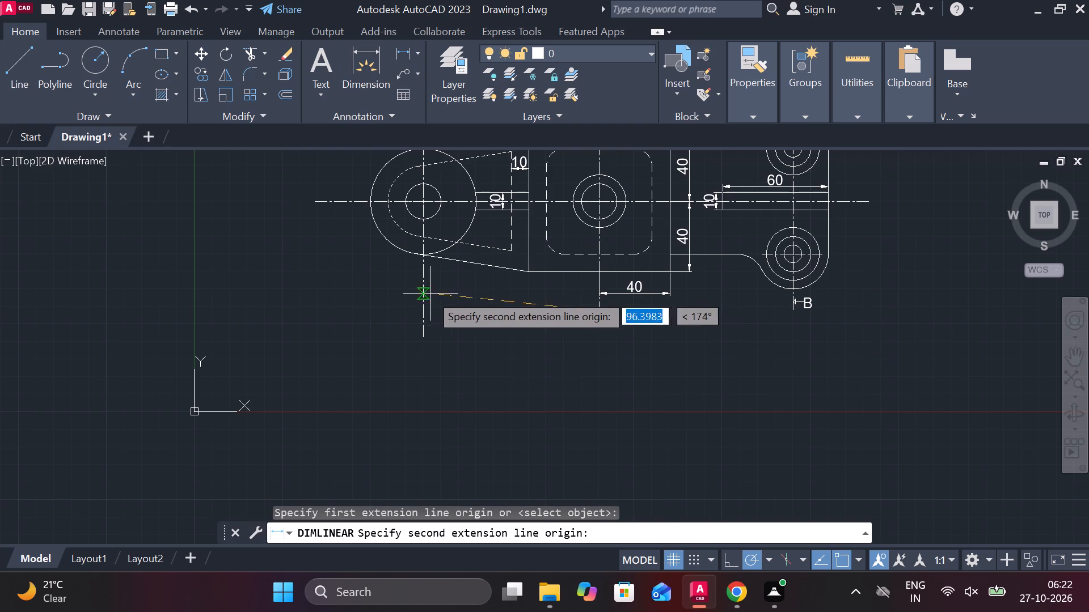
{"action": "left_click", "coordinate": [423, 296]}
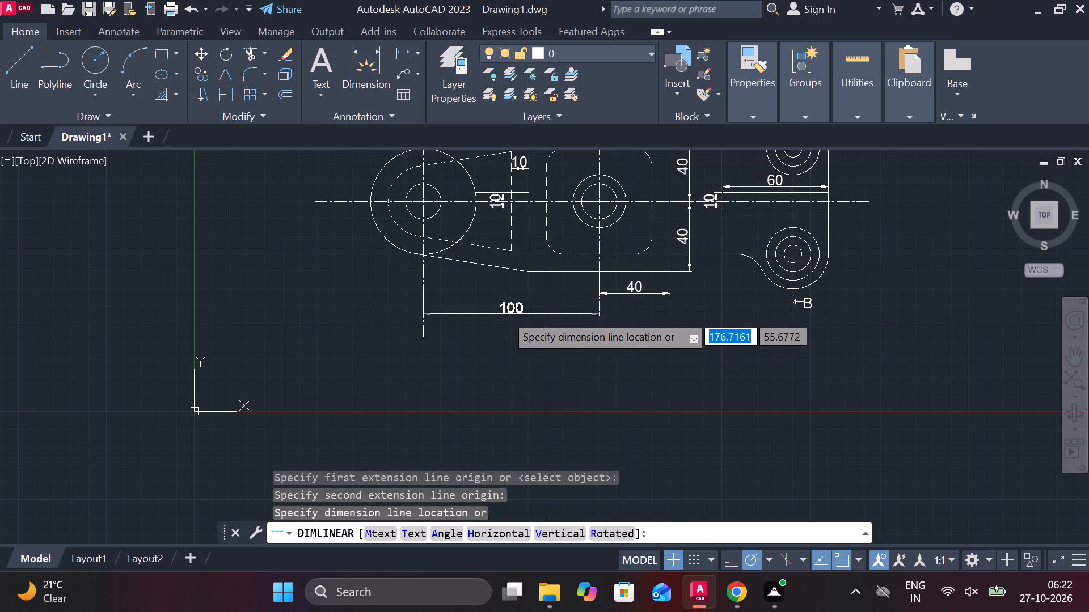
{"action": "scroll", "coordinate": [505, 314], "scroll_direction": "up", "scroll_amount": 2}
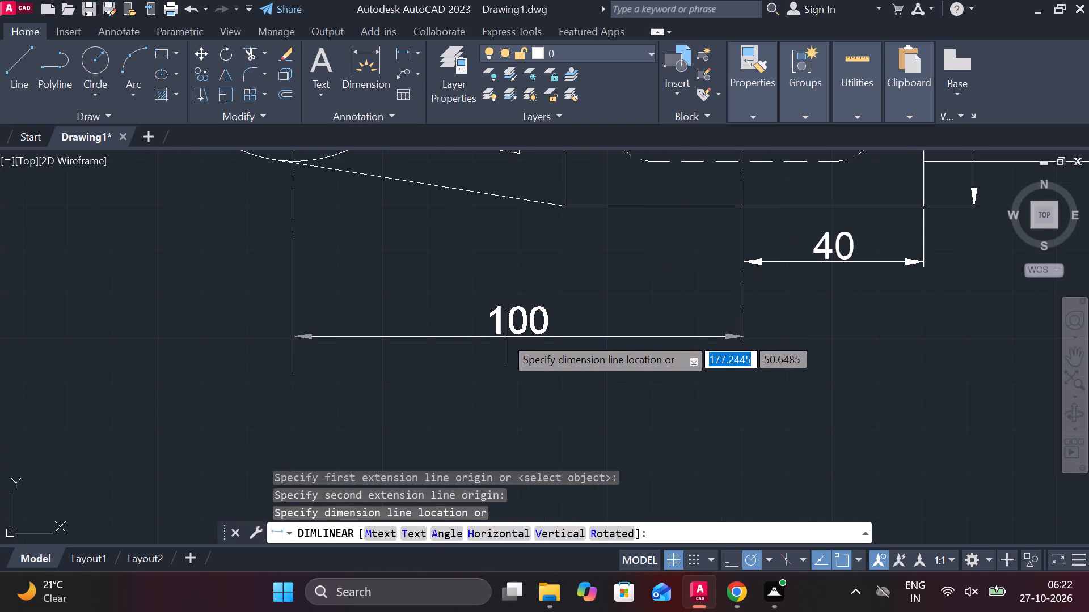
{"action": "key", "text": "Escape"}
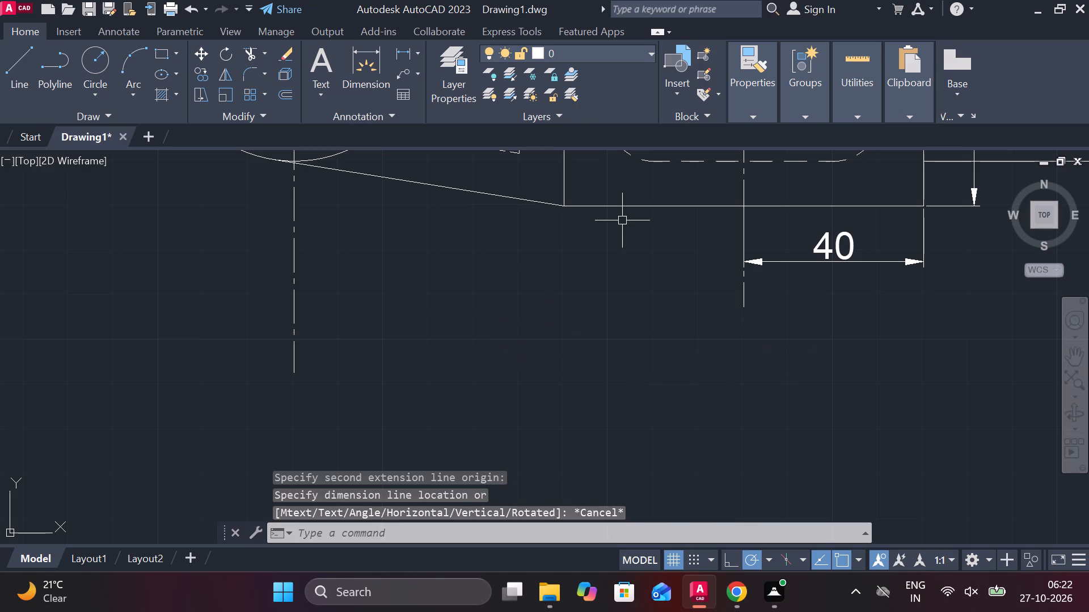
Extend the square body's vertical centerline further down, past the 40 dimension below the body.
{"action": "left_click", "coordinate": [742, 295]}
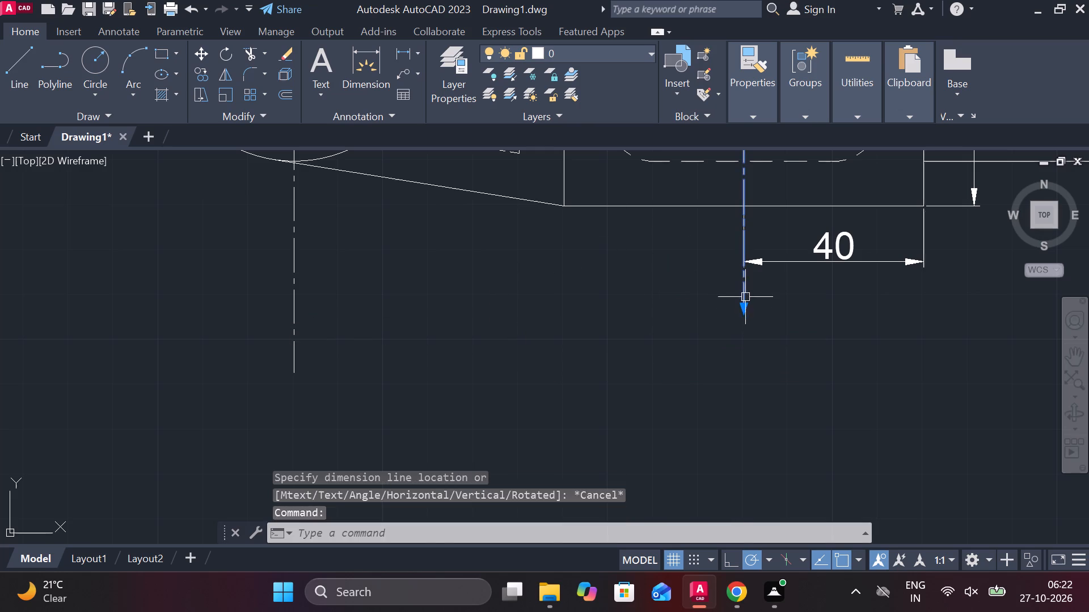
{"action": "left_click", "coordinate": [746, 308]}
{"action": "left_click", "coordinate": [744, 352]}
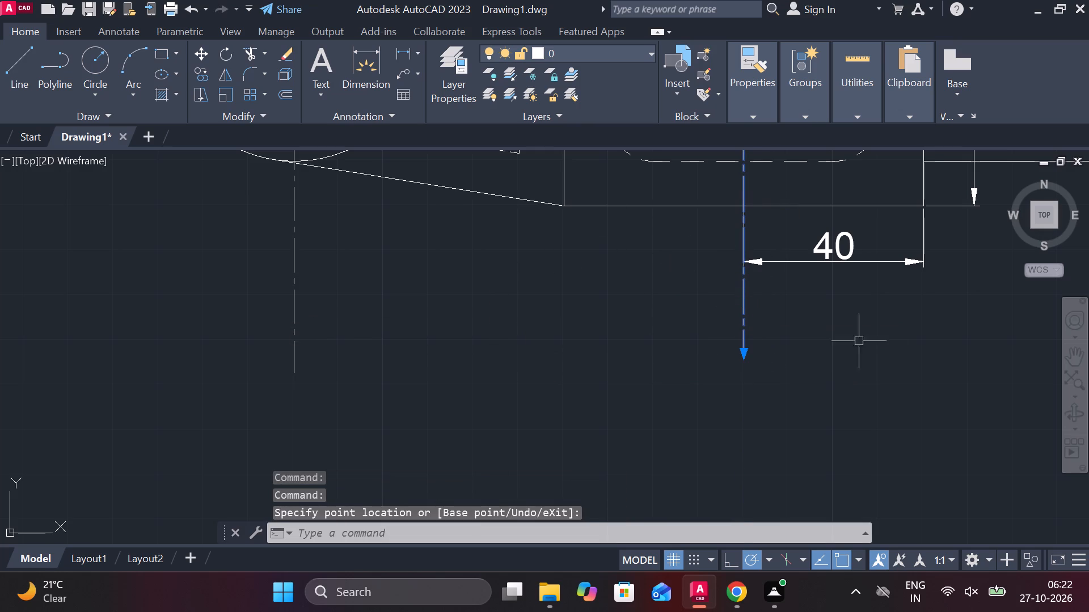
{"action": "key", "text": "Escape"}
Add a horizontal linear dimension below the part from the large end circle's vertical centerline to the square body's vertical centerline.
{"action": "left_click", "coordinate": [401, 52]}
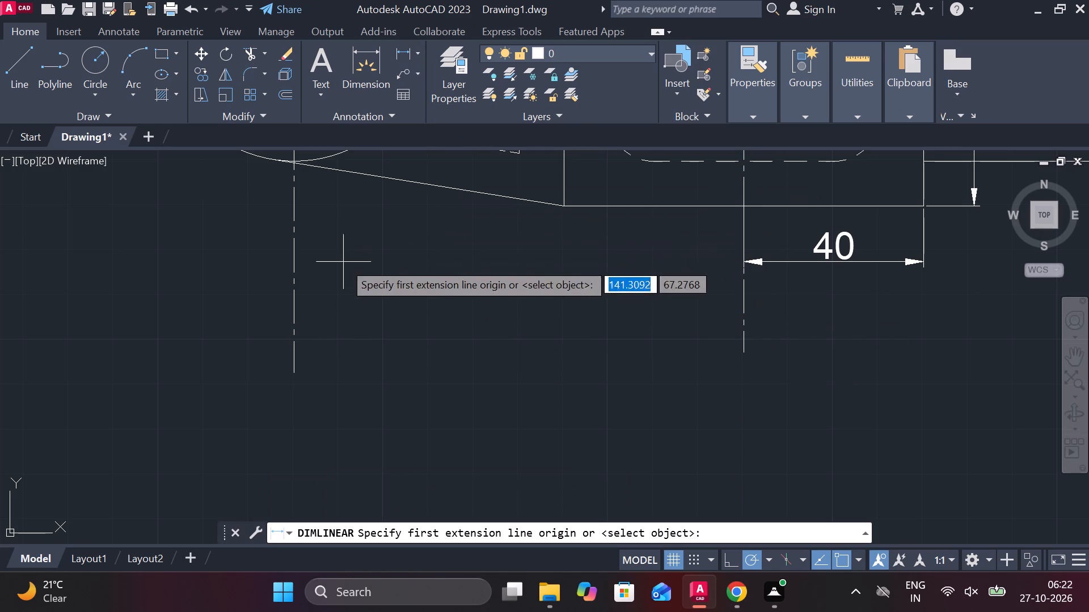
{"action": "left_click", "coordinate": [303, 296]}
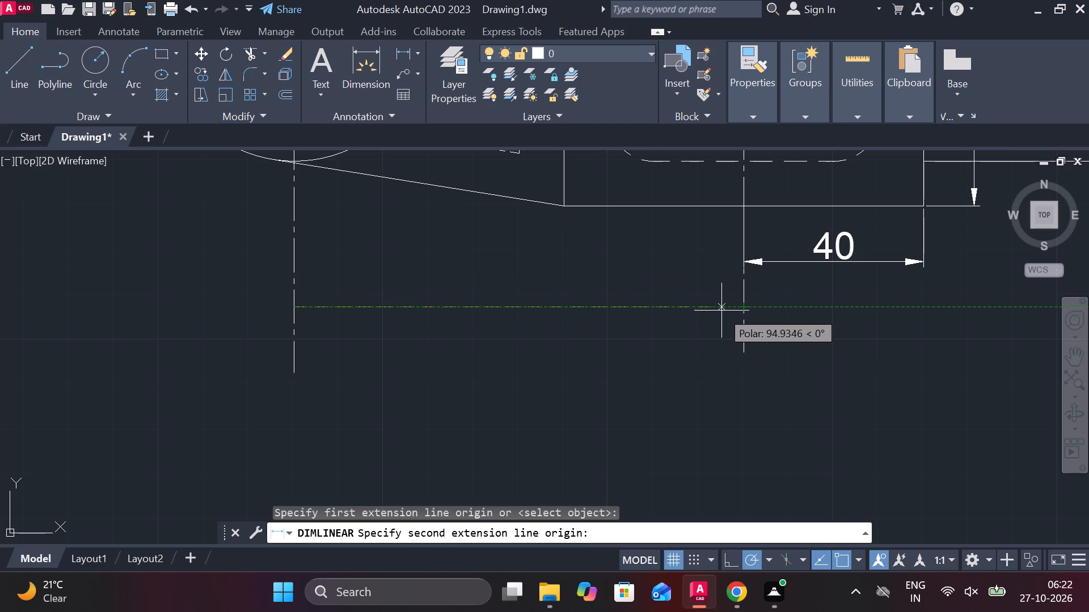
{"action": "left_click", "coordinate": [741, 309]}
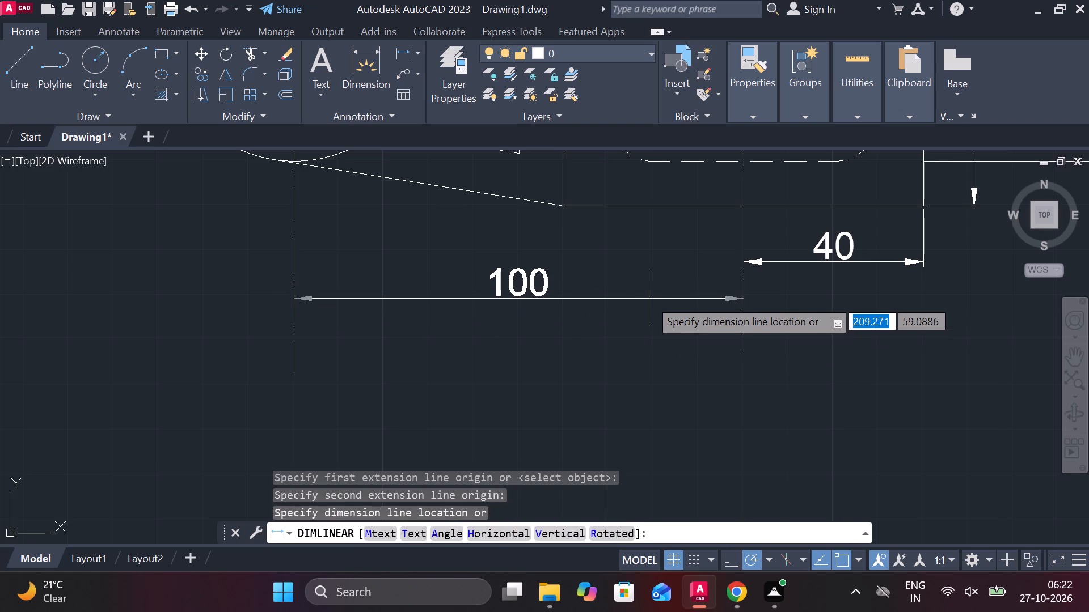
{"action": "left_click", "coordinate": [654, 306]}
Extend the two-hole end's vertical centerline further down, past the lower section-B arrow.
{"action": "middle_click_drag", "start_coordinate": [681, 310], "coordinate": [627, 195]}
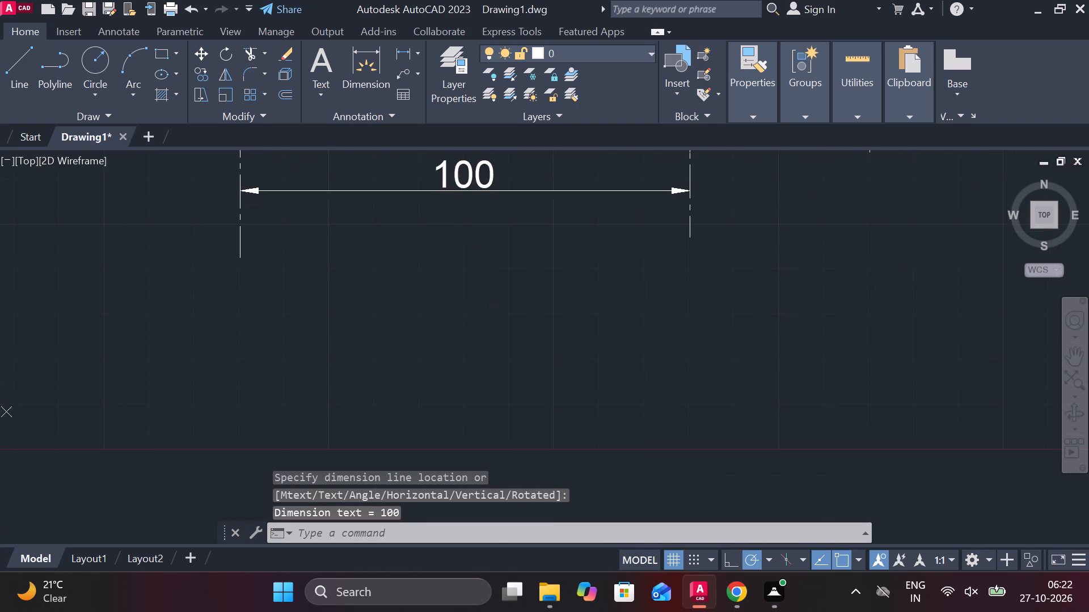
{"action": "scroll", "coordinate": [633, 201], "scroll_direction": "down", "scroll_amount": 1}
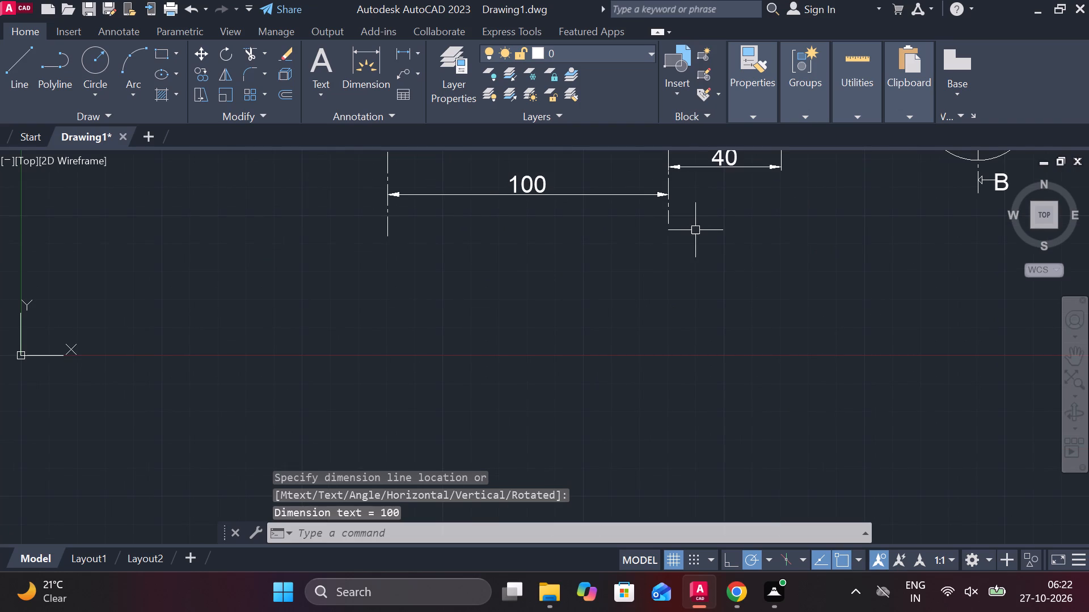
{"action": "scroll", "coordinate": [696, 230], "scroll_direction": "down", "scroll_amount": 1}
{"action": "middle_click_drag", "start_coordinate": [696, 231], "coordinate": [682, 275]}
{"action": "scroll", "coordinate": [809, 253], "scroll_direction": "up", "scroll_amount": 1}
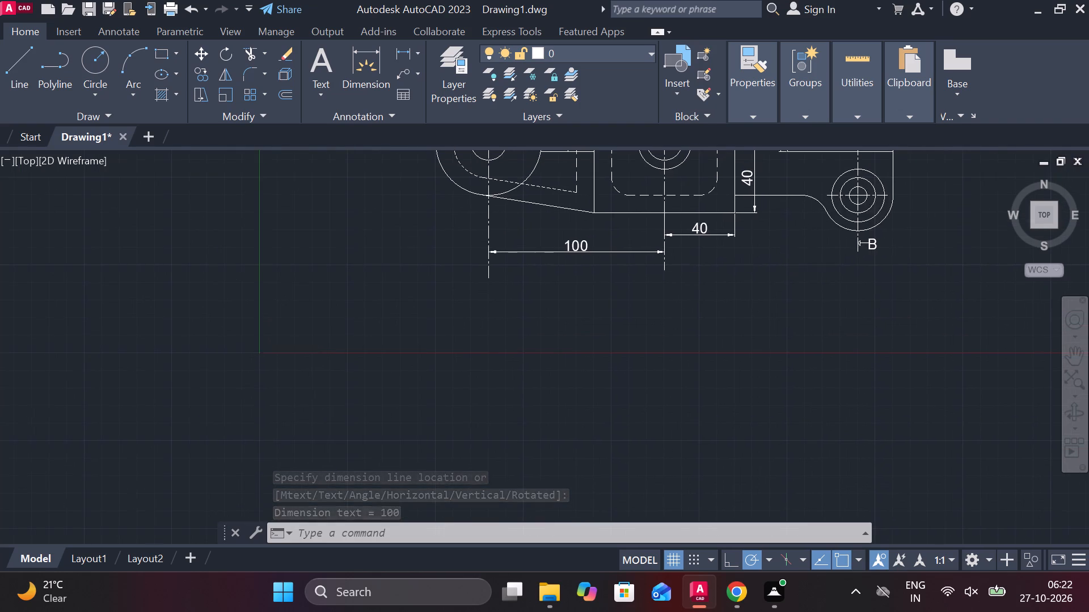
{"action": "scroll", "coordinate": [809, 253], "scroll_direction": "up", "scroll_amount": 1}
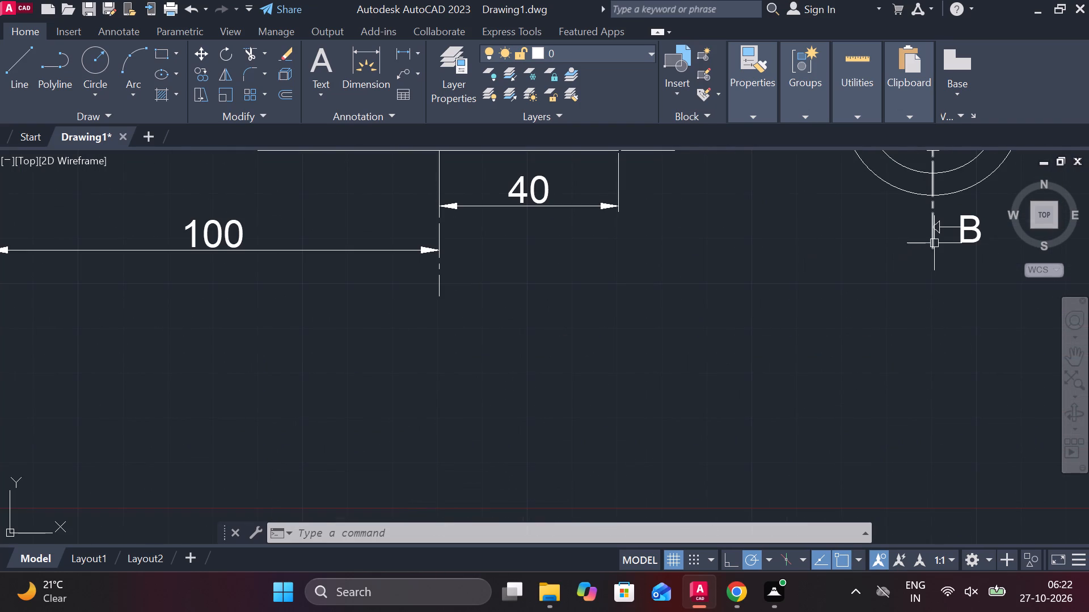
{"action": "left_click", "coordinate": [933, 242]}
{"action": "left_click", "coordinate": [933, 252]}
{"action": "left_click", "coordinate": [934, 288]}
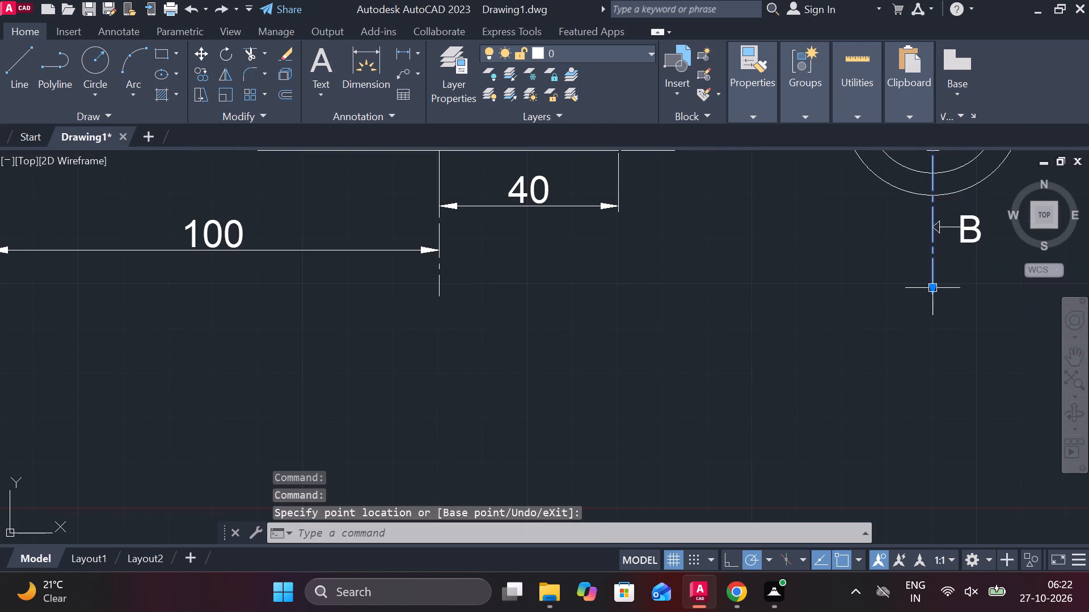
{"action": "key", "text": "Escape"}
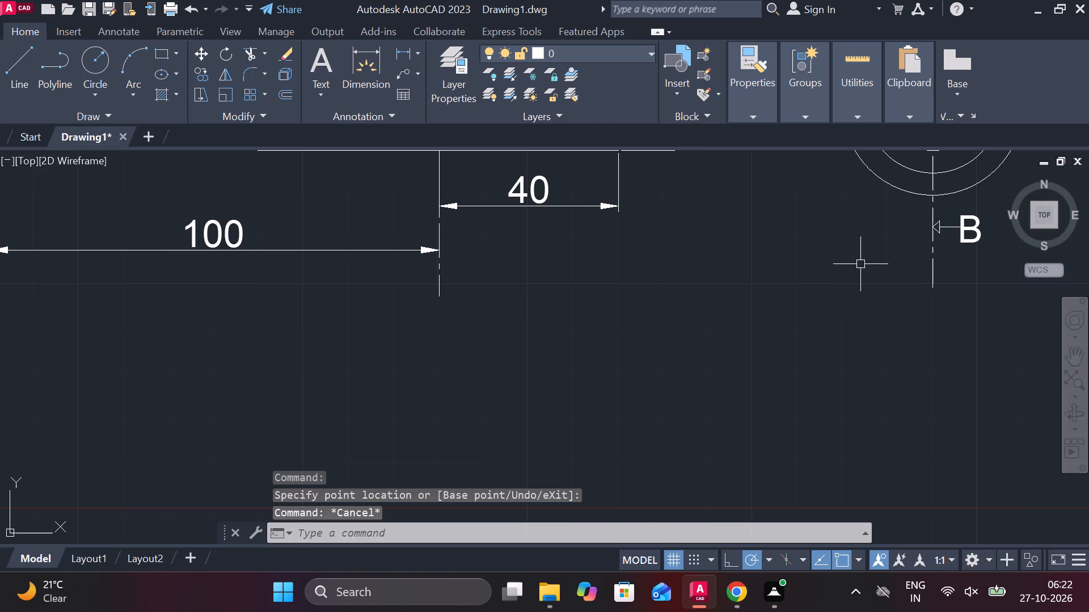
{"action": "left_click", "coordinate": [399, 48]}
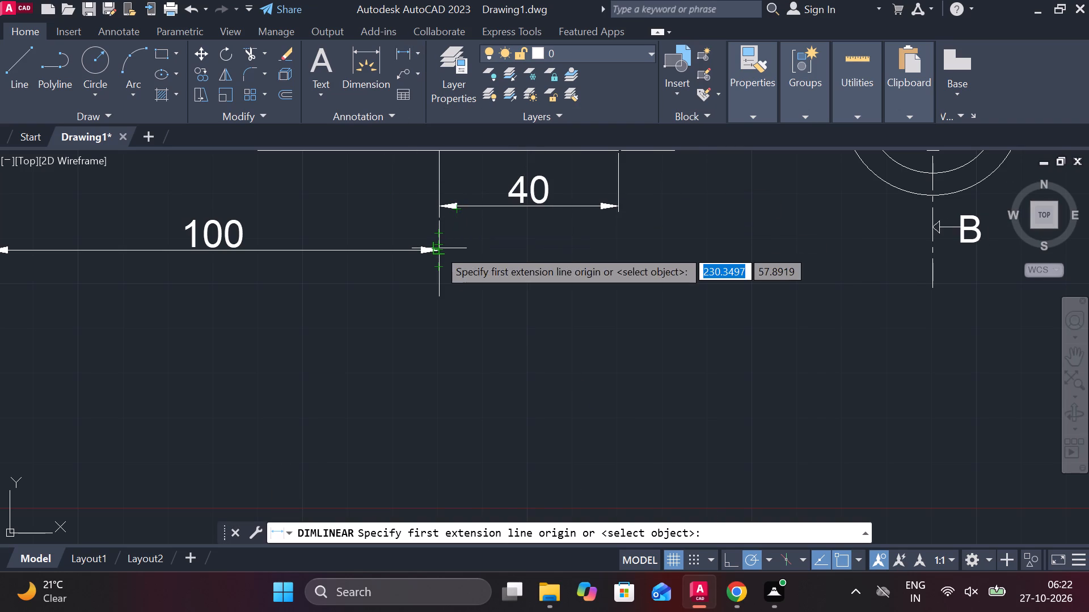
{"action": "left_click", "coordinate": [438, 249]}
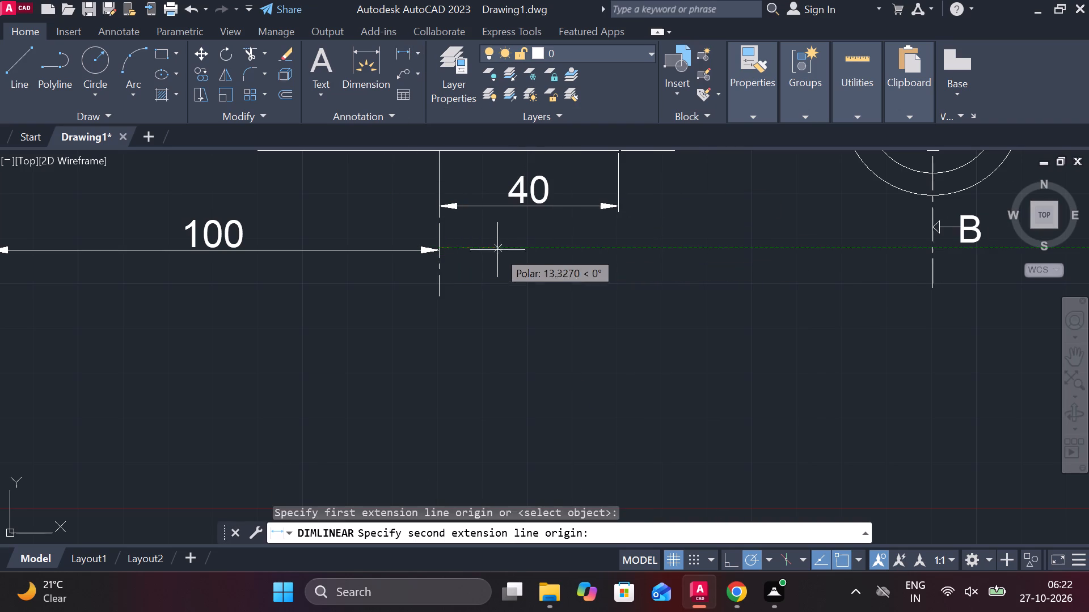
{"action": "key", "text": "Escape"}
Add a horizontal linear dimension from the body's vertical centerline to the two-hole end's centerline, in line with the 100 dimension.
{"action": "scroll", "coordinate": [437, 243], "scroll_direction": "up", "scroll_amount": 2}
{"action": "left_click", "coordinate": [401, 57]}
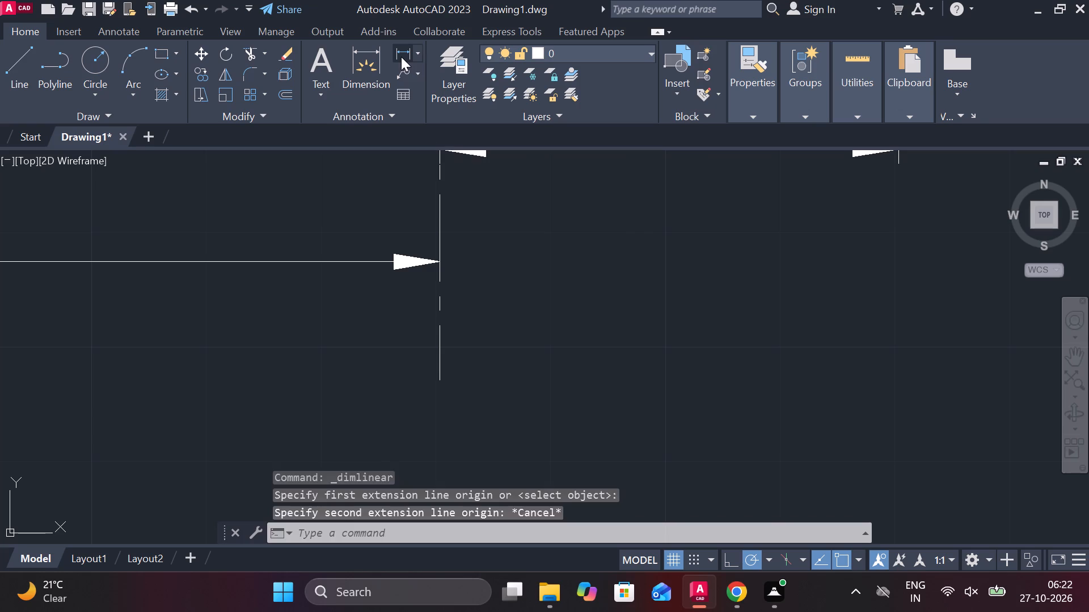
{"action": "left_click", "coordinate": [436, 262]}
{"action": "scroll", "coordinate": [528, 258], "scroll_direction": "down", "scroll_amount": 3}
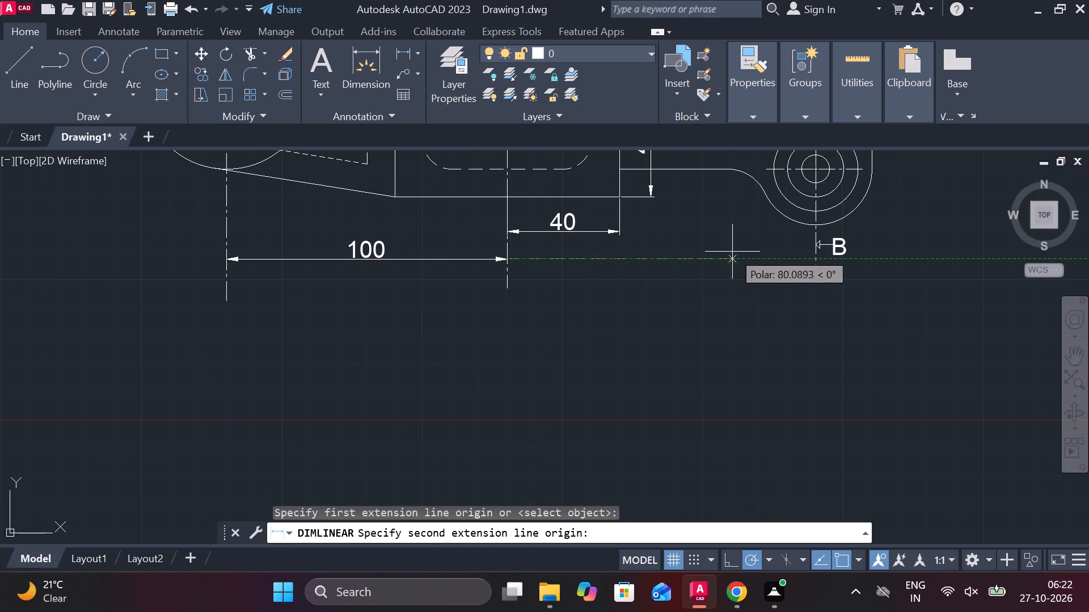
{"action": "scroll", "coordinate": [797, 263], "scroll_direction": "up", "scroll_amount": 3}
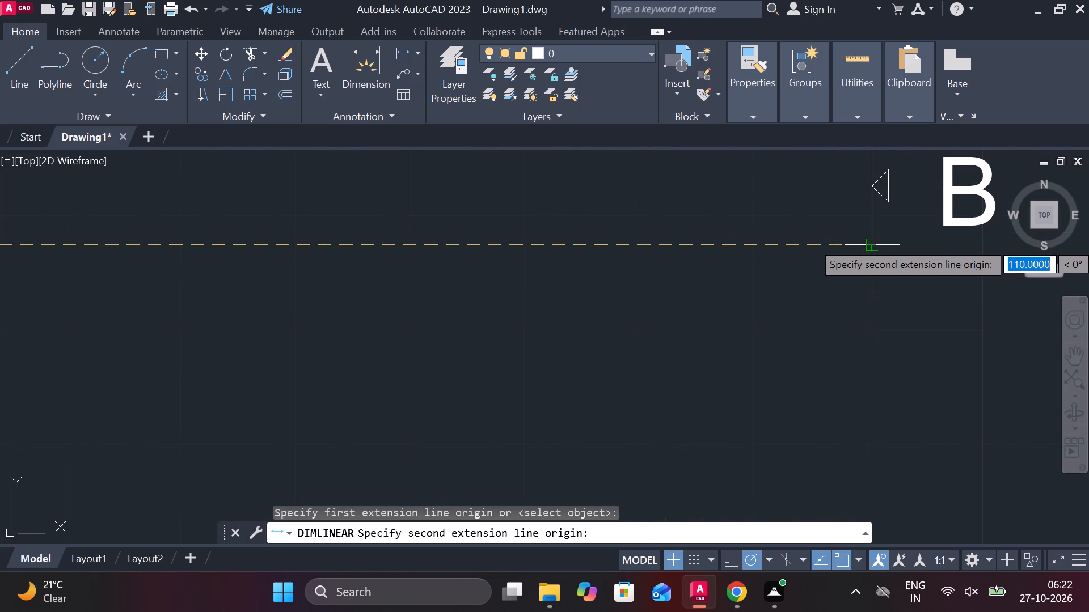
{"action": "left_click", "coordinate": [873, 241]}
{"action": "scroll", "coordinate": [730, 248], "scroll_direction": "down", "scroll_amount": 2}
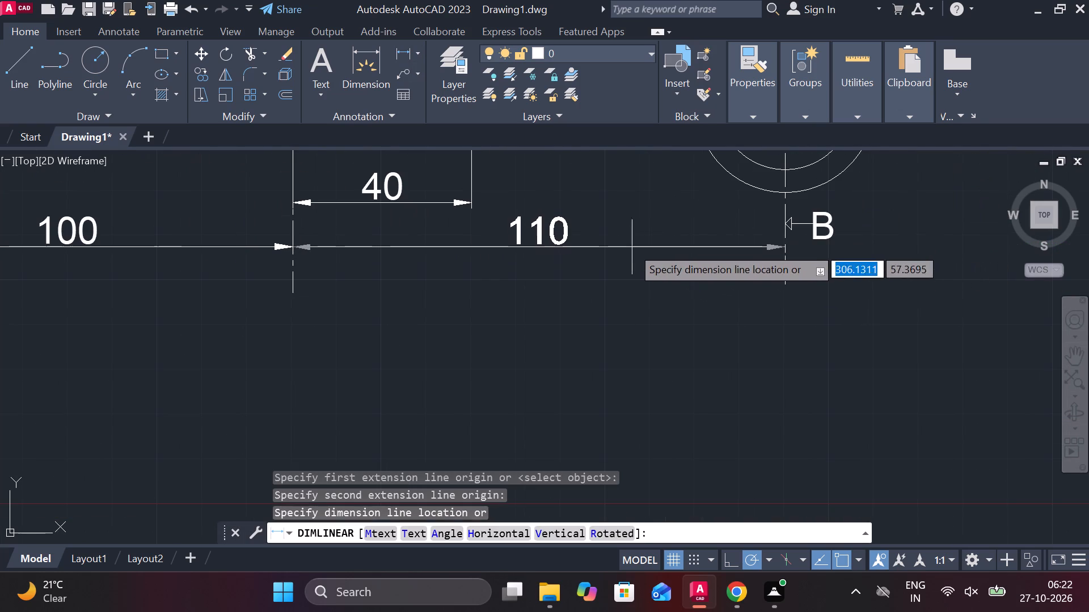
{"action": "left_click", "coordinate": [296, 247]}
Move the lower section-B arrow and letter straight down along the centerline, below the 110 dimension line.
{"action": "scroll", "coordinate": [814, 233], "scroll_direction": "down", "scroll_amount": 2}
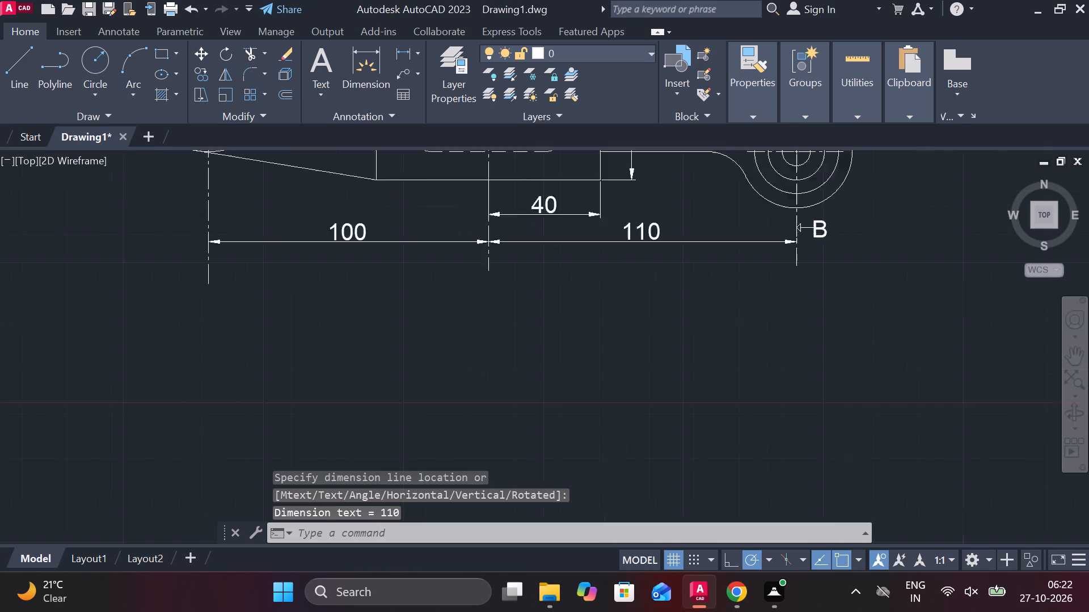
{"action": "scroll", "coordinate": [814, 233], "scroll_direction": "down", "scroll_amount": 1}
{"action": "scroll", "coordinate": [819, 224], "scroll_direction": "up", "scroll_amount": 3}
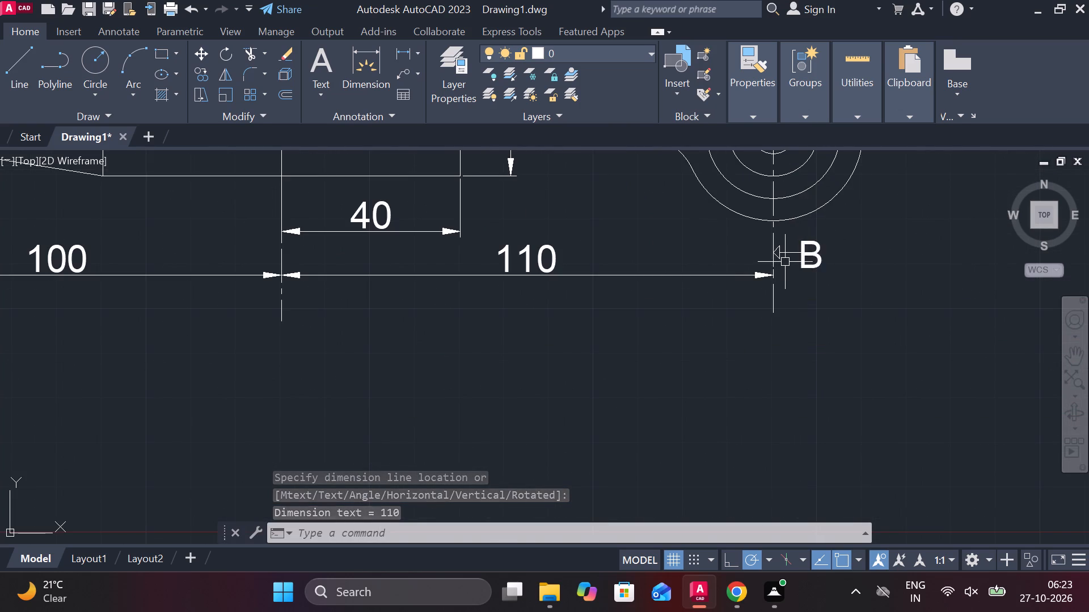
{"action": "scroll", "coordinate": [785, 262], "scroll_direction": "up", "scroll_amount": 2}
{"action": "left_click_drag", "start_coordinate": [911, 289], "coordinate": [905, 284]}
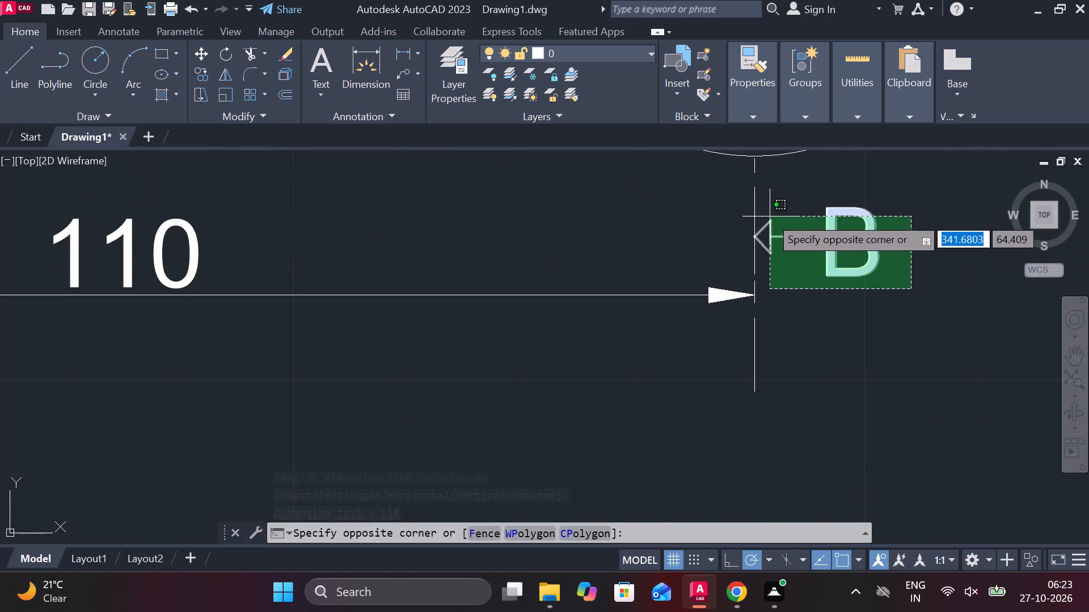
{"action": "left_click", "coordinate": [770, 217]}
{"action": "key", "text": "m"}
{"action": "key", "text": "Return"}
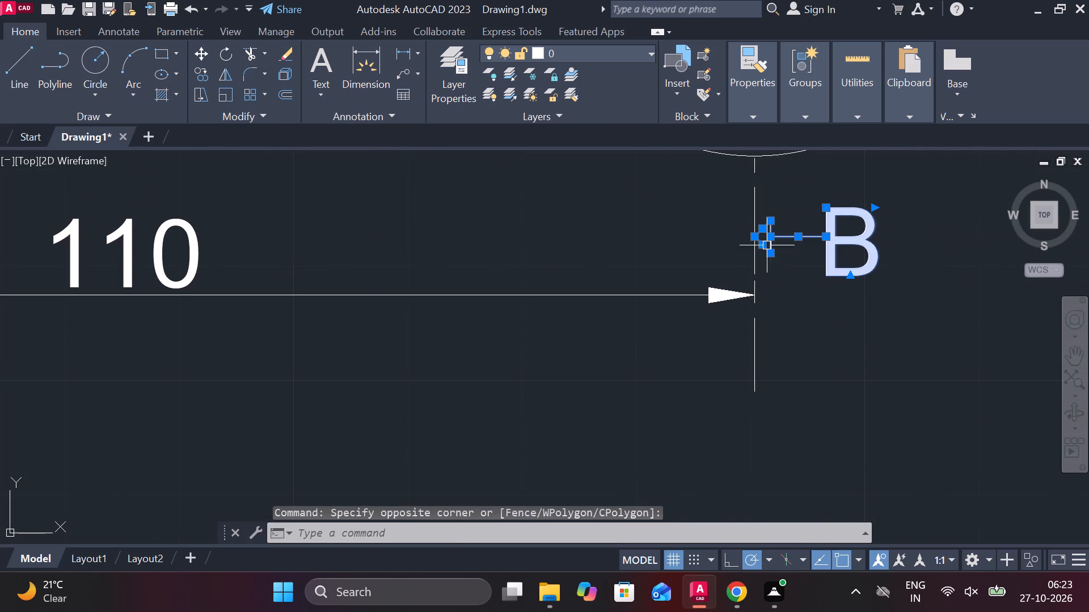
{"action": "key", "text": "m"}
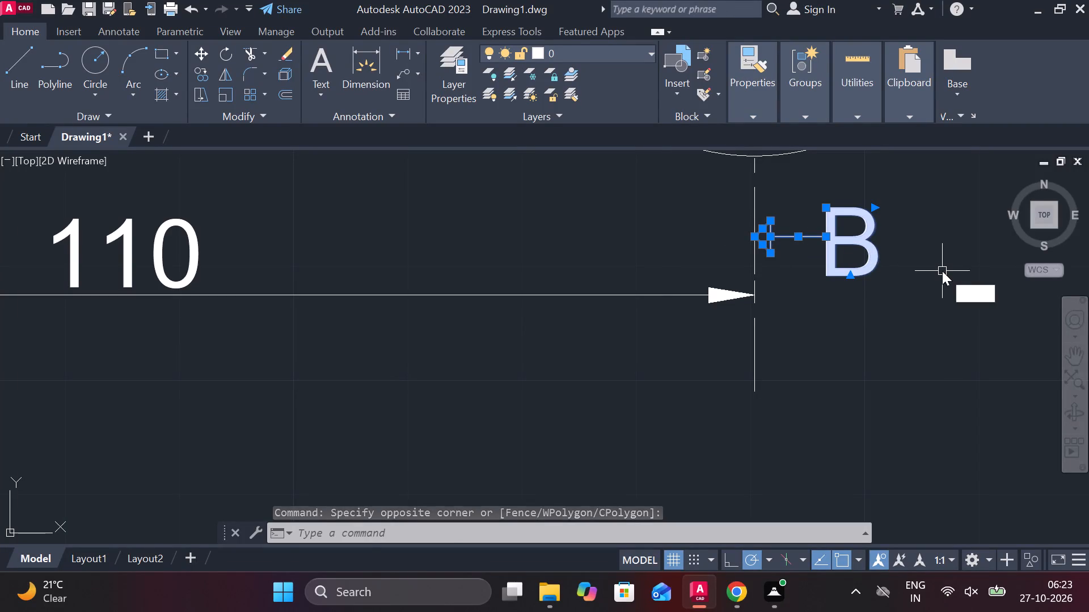
{"action": "key", "text": "Return"}
{"action": "left_click", "coordinate": [754, 233]}
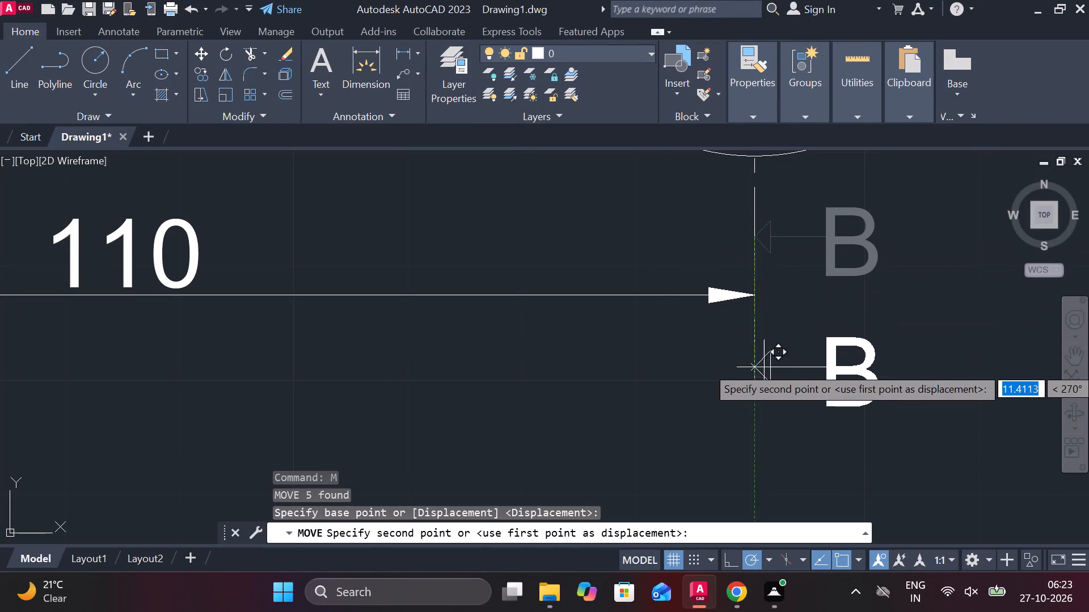
{"action": "left_click", "coordinate": [761, 355]}
Add a center mark to the innermost circle of the upper hole on the two-hole end.
{"action": "scroll", "coordinate": [855, 344], "scroll_direction": "down", "scroll_amount": 2}
{"action": "scroll", "coordinate": [962, 381], "scroll_direction": "down", "scroll_amount": 1}
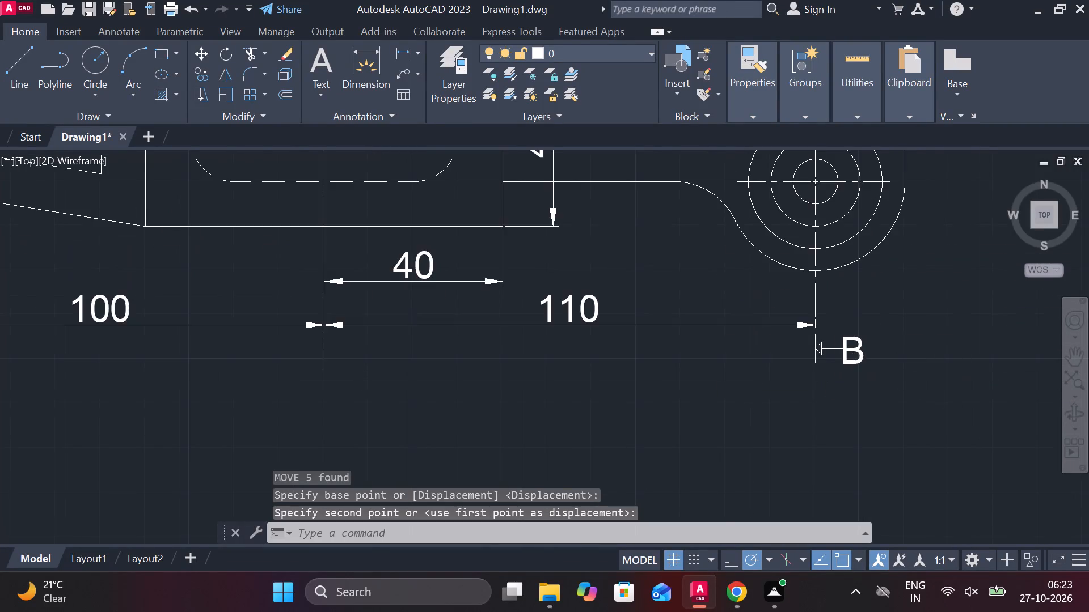
{"action": "middle_click_drag", "start_coordinate": [951, 373], "coordinate": [922, 363]}
{"action": "scroll", "coordinate": [918, 356], "scroll_direction": "down", "scroll_amount": 2}
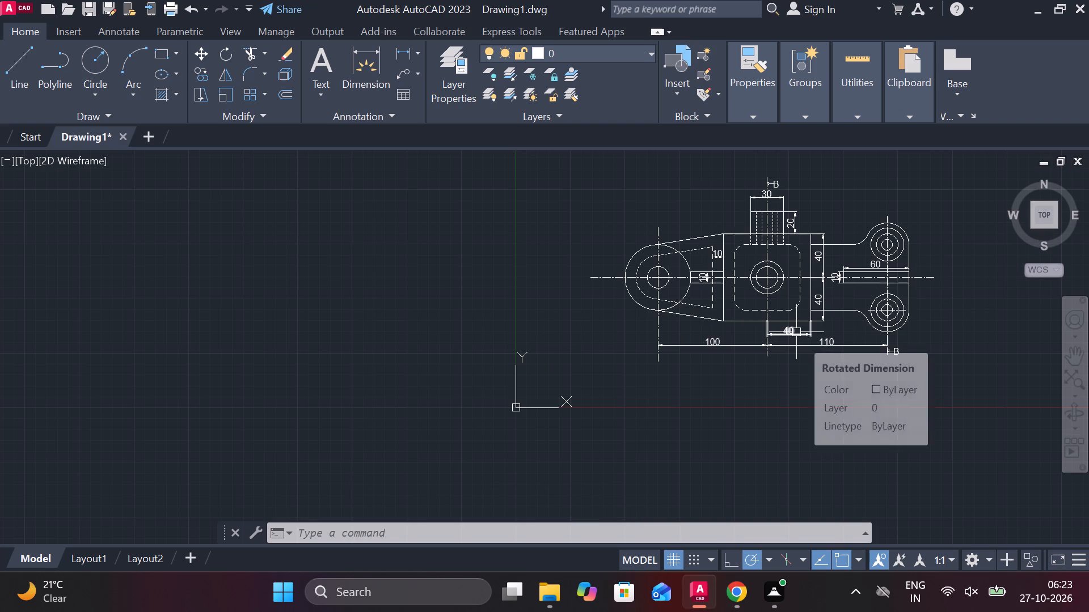
{"action": "scroll", "coordinate": [1042, 289], "scroll_direction": "up", "scroll_amount": 1}
{"action": "scroll", "coordinate": [944, 305], "scroll_direction": "up", "scroll_amount": 1}
{"action": "middle_click_drag", "start_coordinate": [942, 305], "coordinate": [709, 376]}
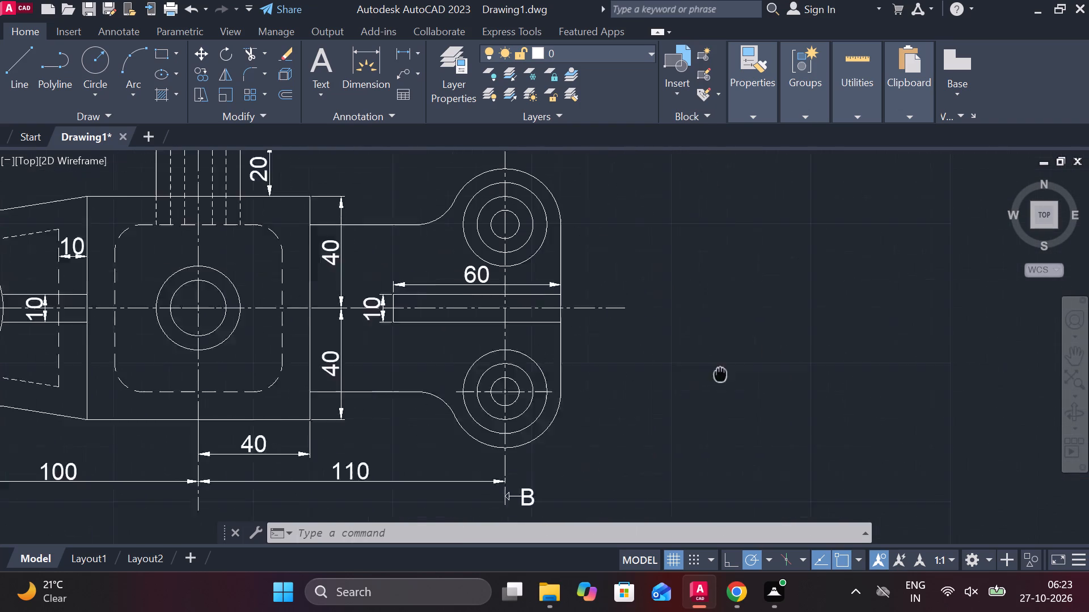
{"action": "middle_click_drag", "start_coordinate": [709, 376], "coordinate": [707, 376]}
{"action": "left_click", "coordinate": [397, 56]}
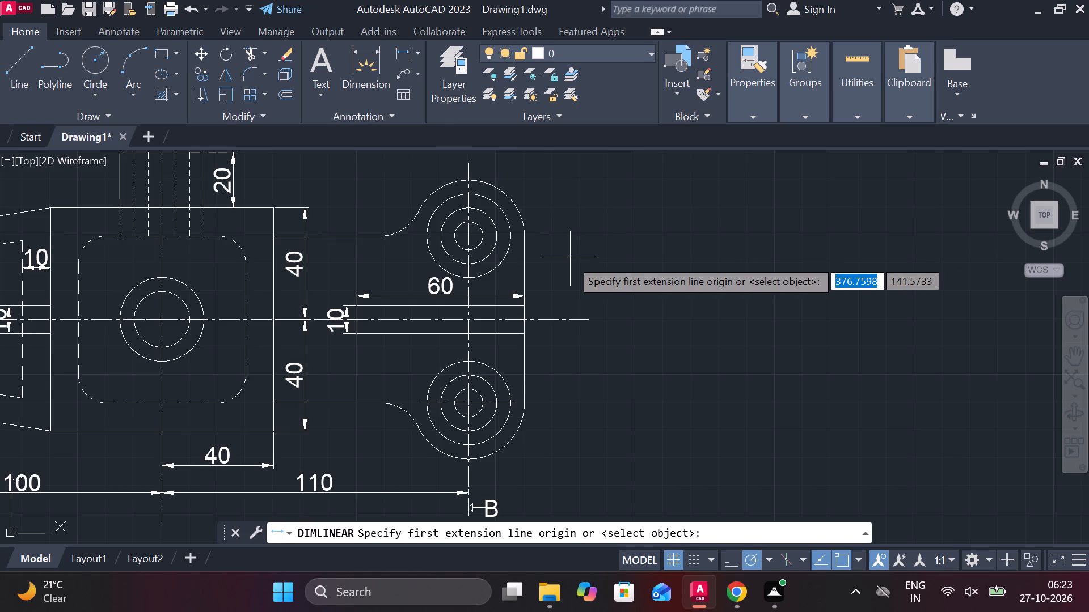
{"action": "key", "text": "Escape"}
{"action": "type", "text": "CM"}
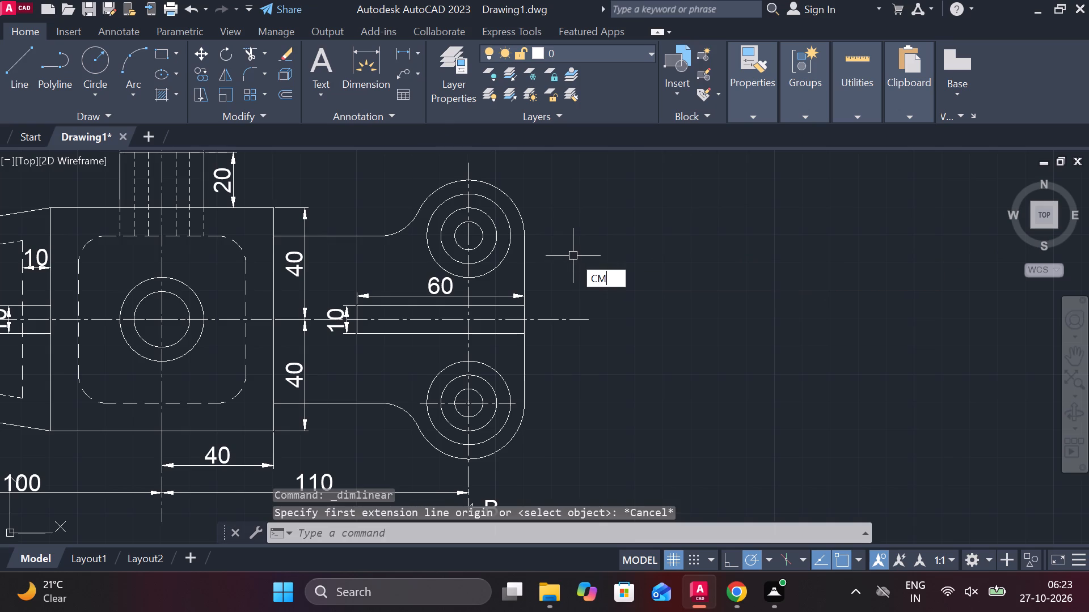
{"action": "key", "text": "space"}
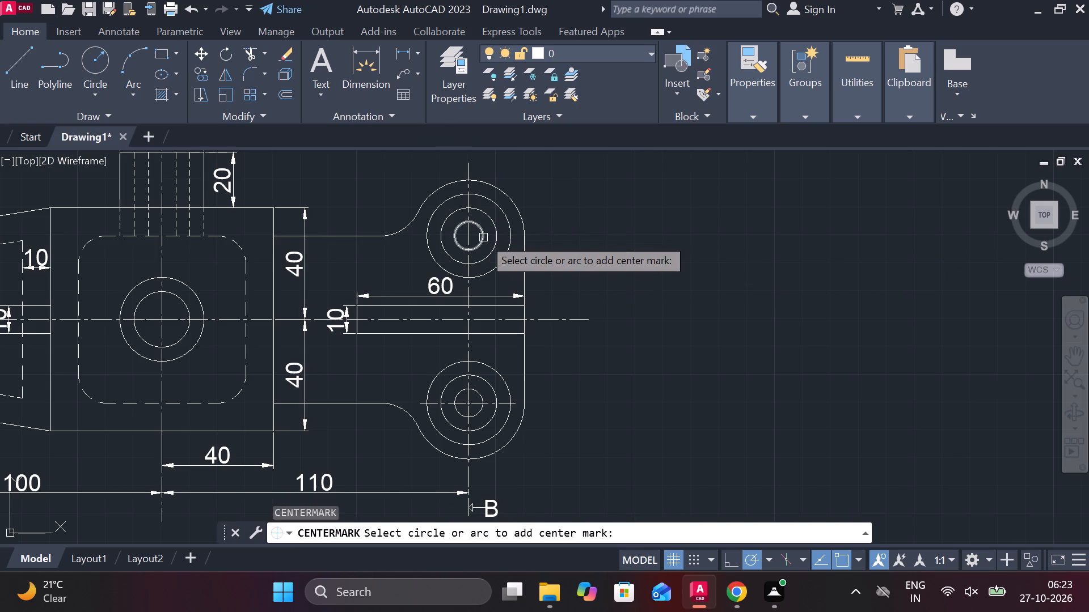
{"action": "left_click", "coordinate": [483, 237]}
{"action": "key", "text": "Escape"}
Stretch the upper hole's horizontal center mark line to the right, past the part's outer edge.
{"action": "left_click", "coordinate": [492, 238]}
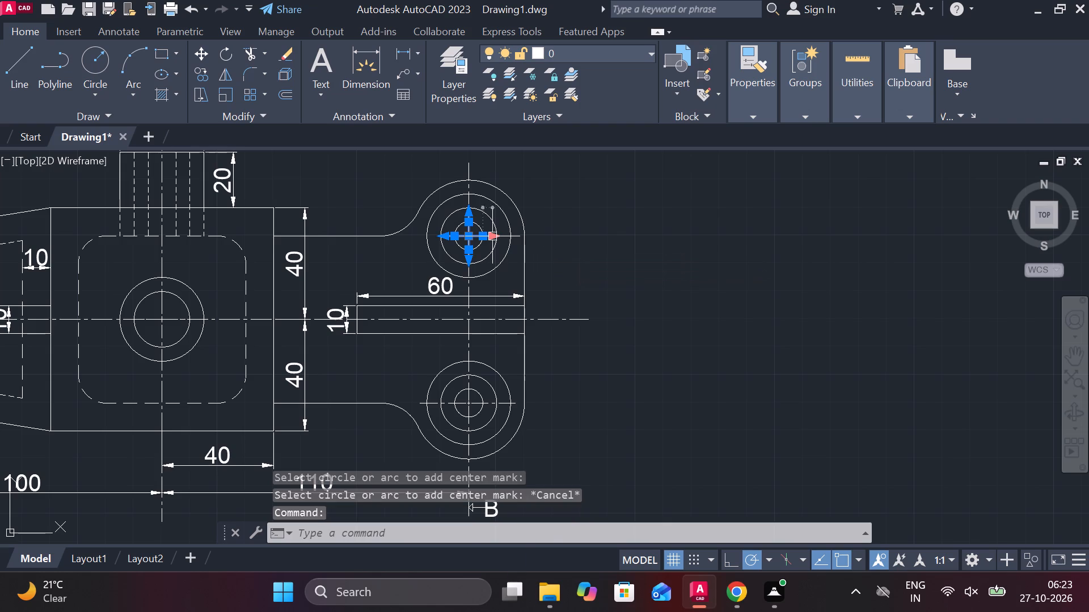
{"action": "left_click", "coordinate": [492, 238]}
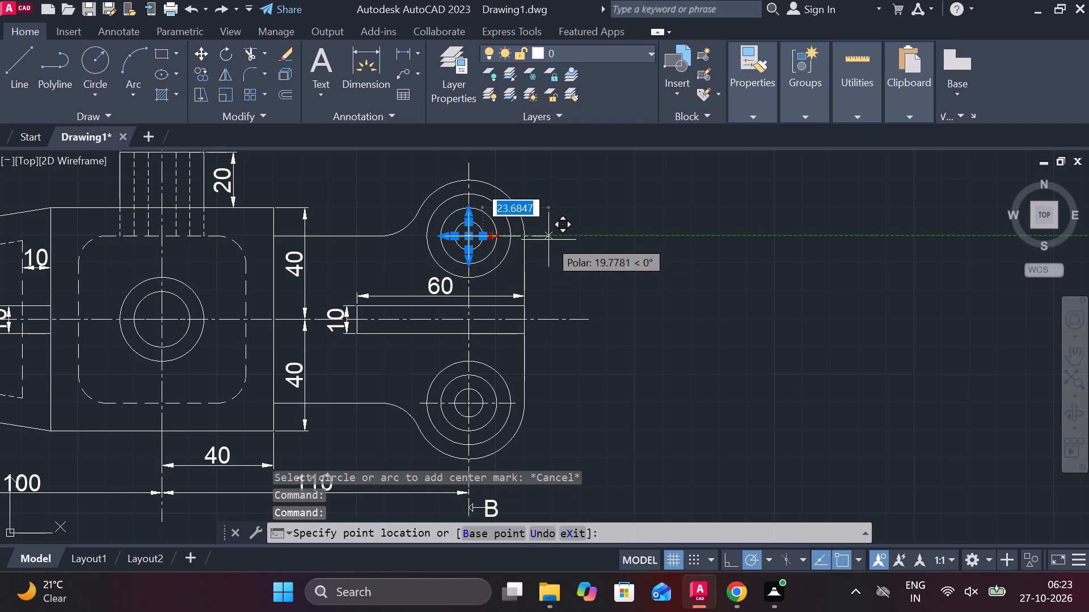
{"action": "left_click", "coordinate": [551, 240]}
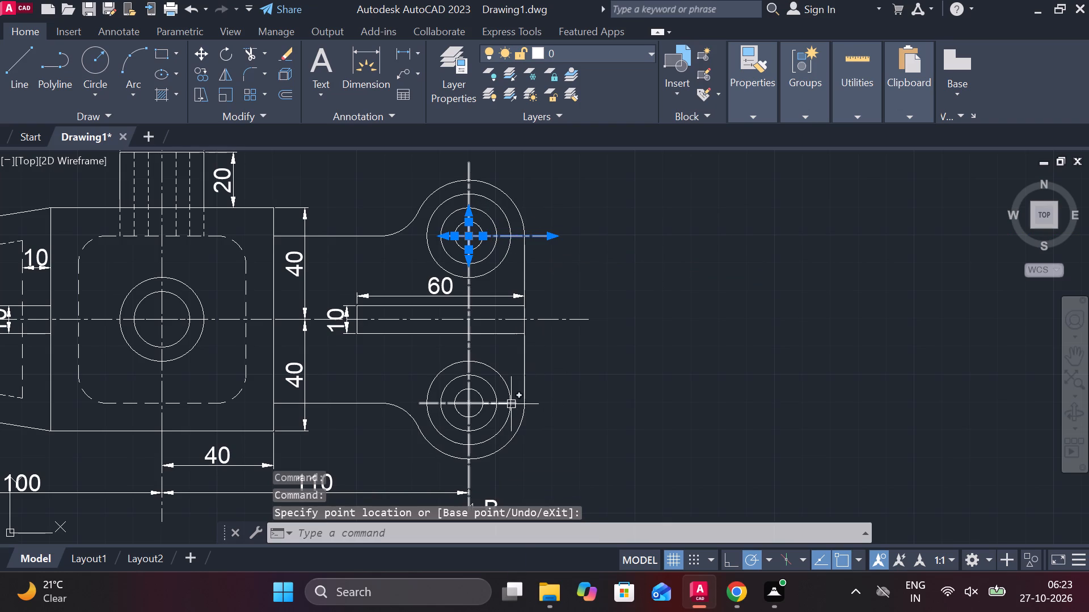
{"action": "left_click", "coordinate": [495, 408]}
{"action": "key", "text": "Escape"}
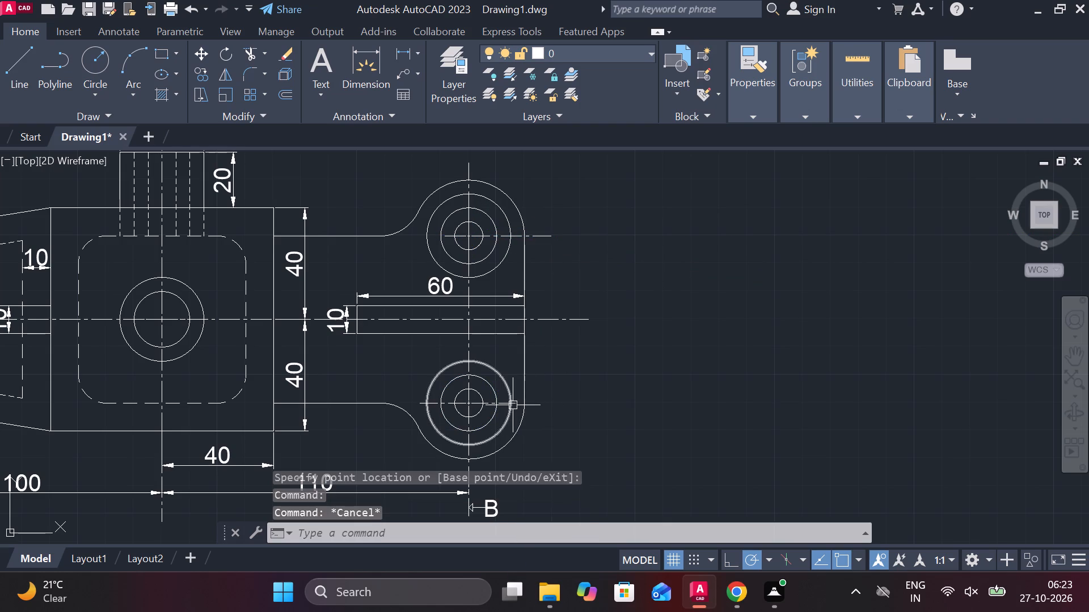
Stretch the lower hole's horizontal center mark line to the right, past the part's outer edge.
{"action": "left_click", "coordinate": [513, 404]}
{"action": "scroll", "coordinate": [513, 405], "scroll_direction": "up", "scroll_amount": 2}
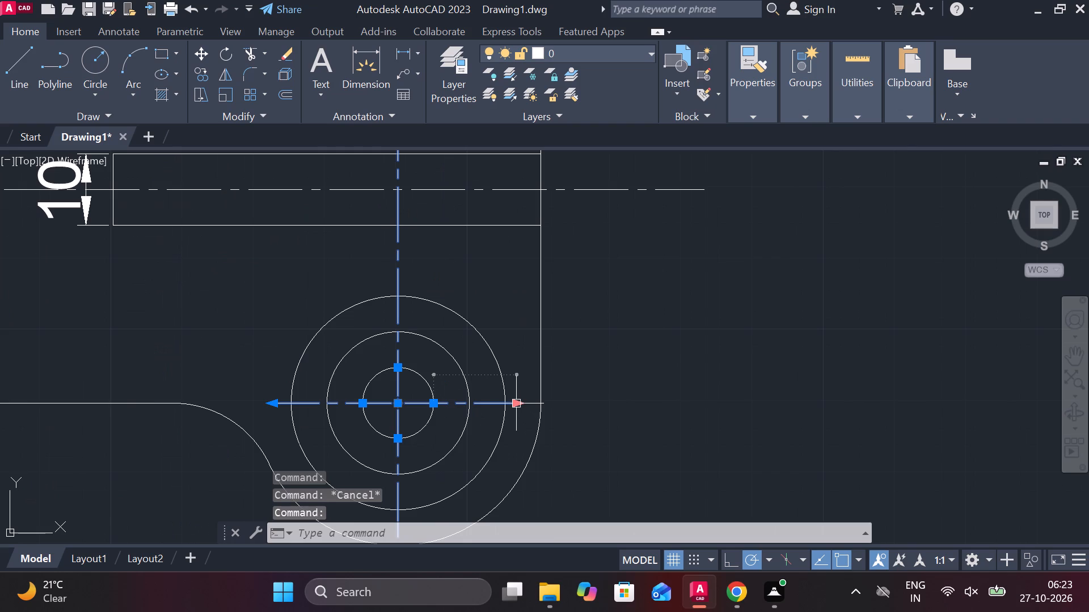
{"action": "left_click", "coordinate": [514, 405]}
{"action": "left_click", "coordinate": [613, 420]}
{"action": "key", "text": "Escape"}
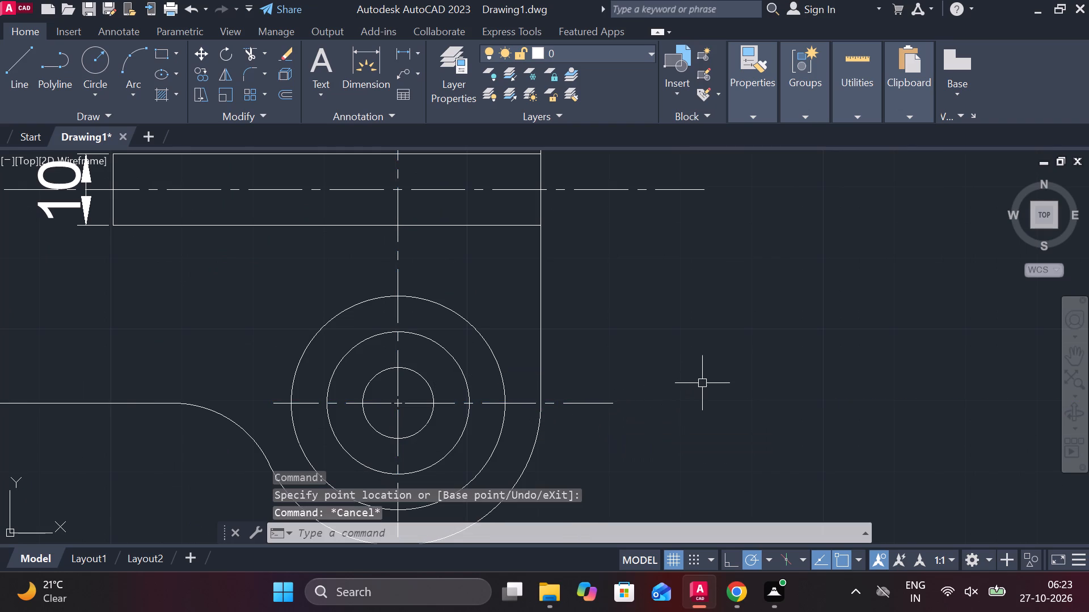
Stretch the upper hole's horizontal center mark line to the left, beyond its outermost full circle.
{"action": "scroll", "coordinate": [681, 329], "scroll_direction": "down", "scroll_amount": 3}
{"action": "scroll", "coordinate": [652, 219], "scroll_direction": "up", "scroll_amount": 3}
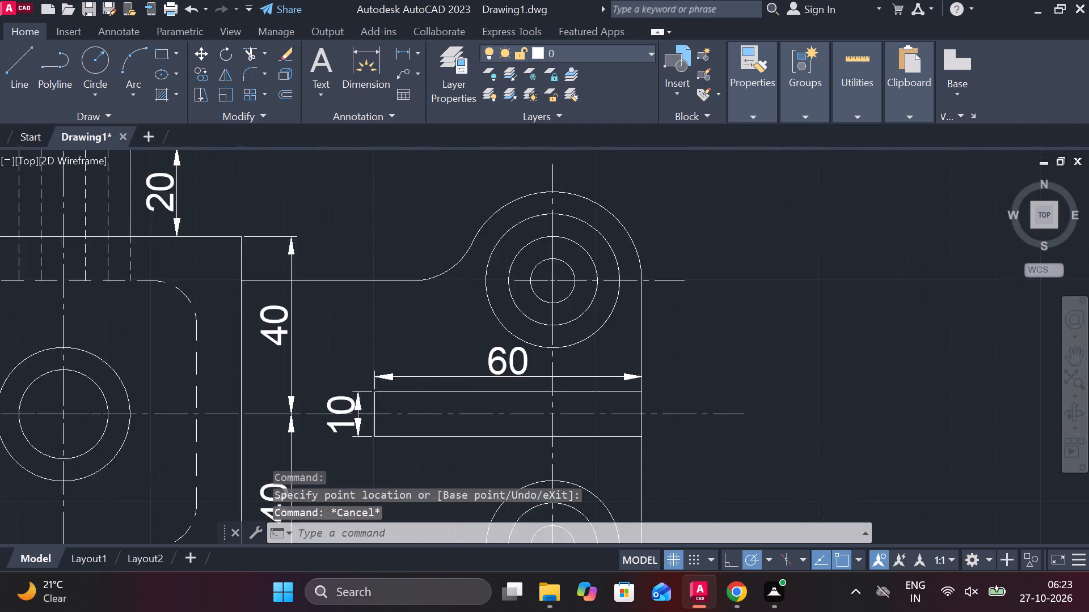
{"action": "left_click", "coordinate": [442, 322]}
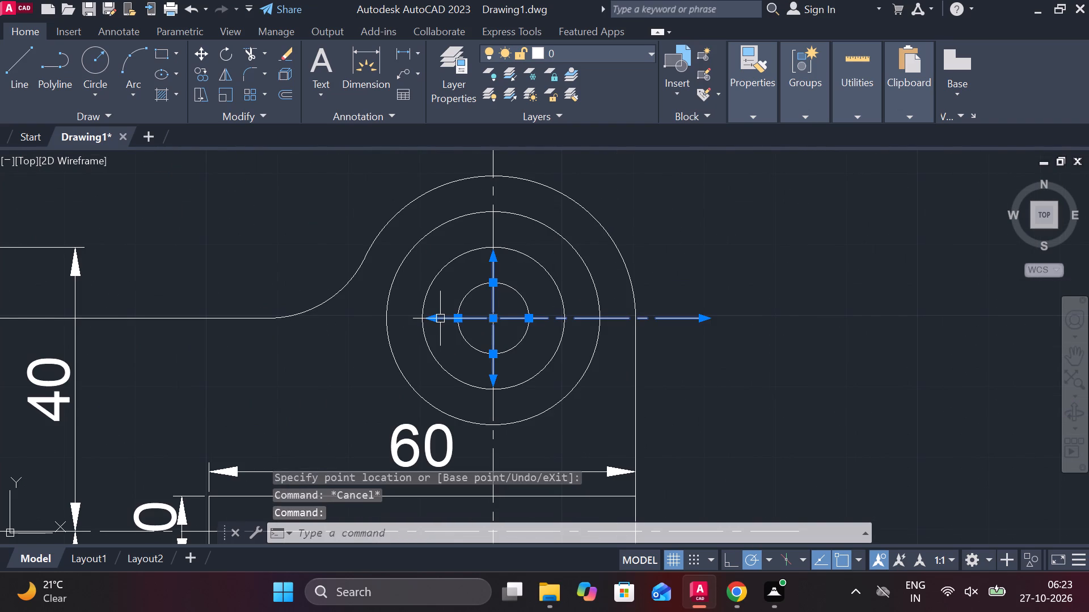
{"action": "left_click", "coordinate": [432, 317]}
{"action": "left_click", "coordinate": [357, 311]}
{"action": "key", "text": "Escape"}
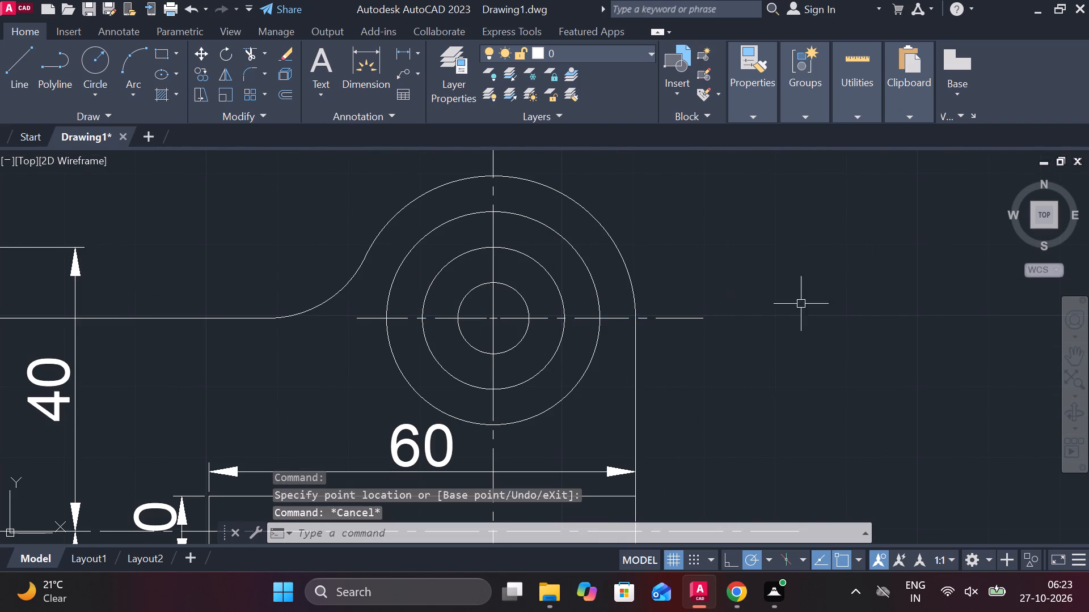
Add a vertical linear dimension from the upper hole's centerline to the part's main horizontal centerline, just right of the part.
{"action": "left_click", "coordinate": [407, 48]}
{"action": "scroll", "coordinate": [891, 259], "scroll_direction": "down", "scroll_amount": 1}
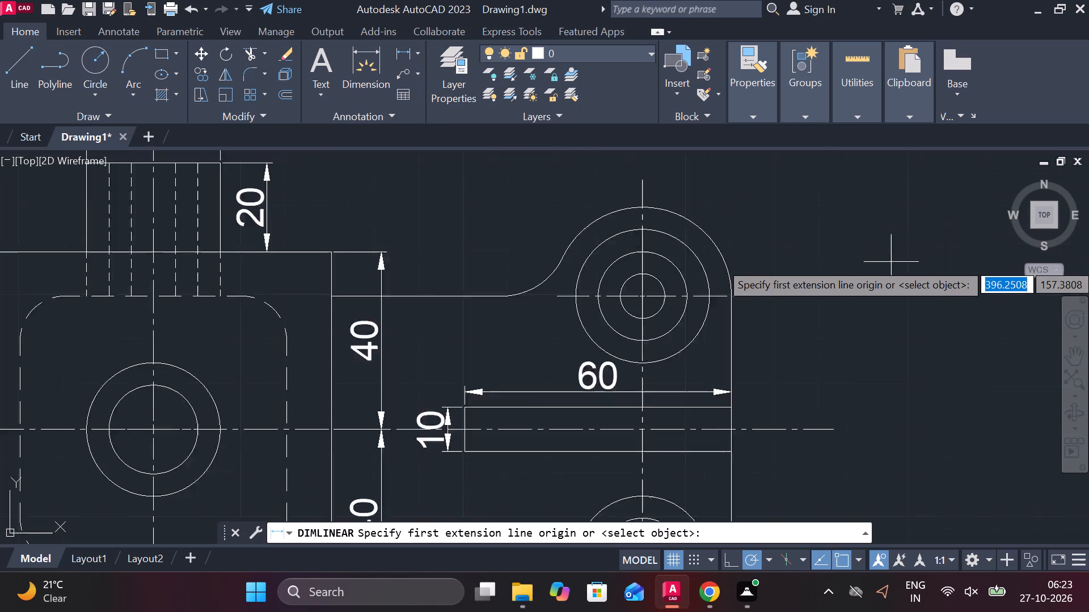
{"action": "scroll", "coordinate": [891, 262], "scroll_direction": "down", "scroll_amount": 1}
{"action": "middle_click_drag", "start_coordinate": [895, 292], "coordinate": [829, 32]}
{"action": "middle_click_drag", "start_coordinate": [793, 160], "coordinate": [658, 339]}
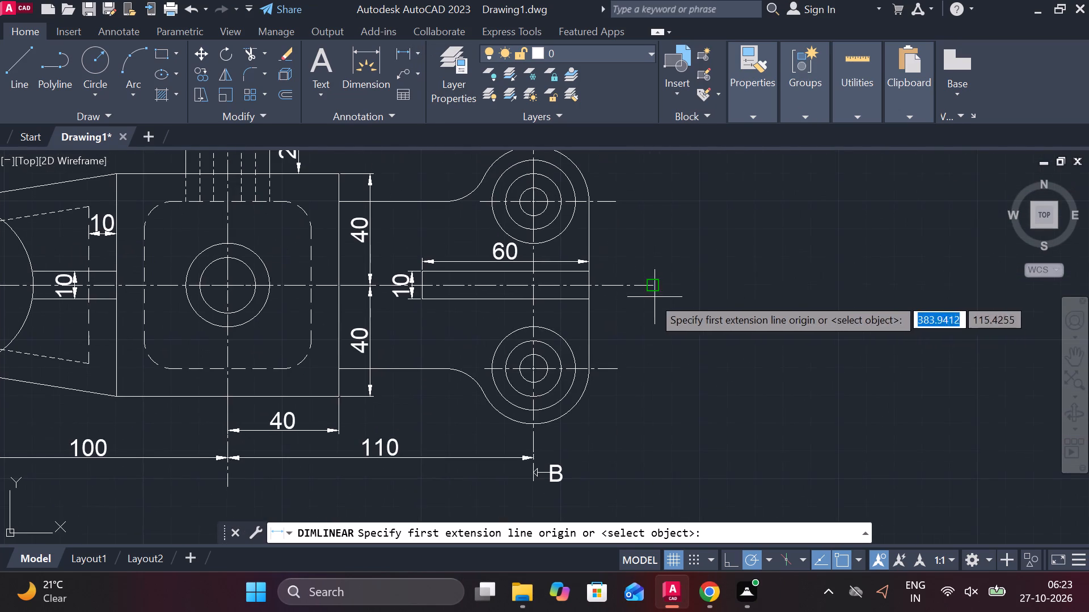
{"action": "left_click", "coordinate": [611, 207]}
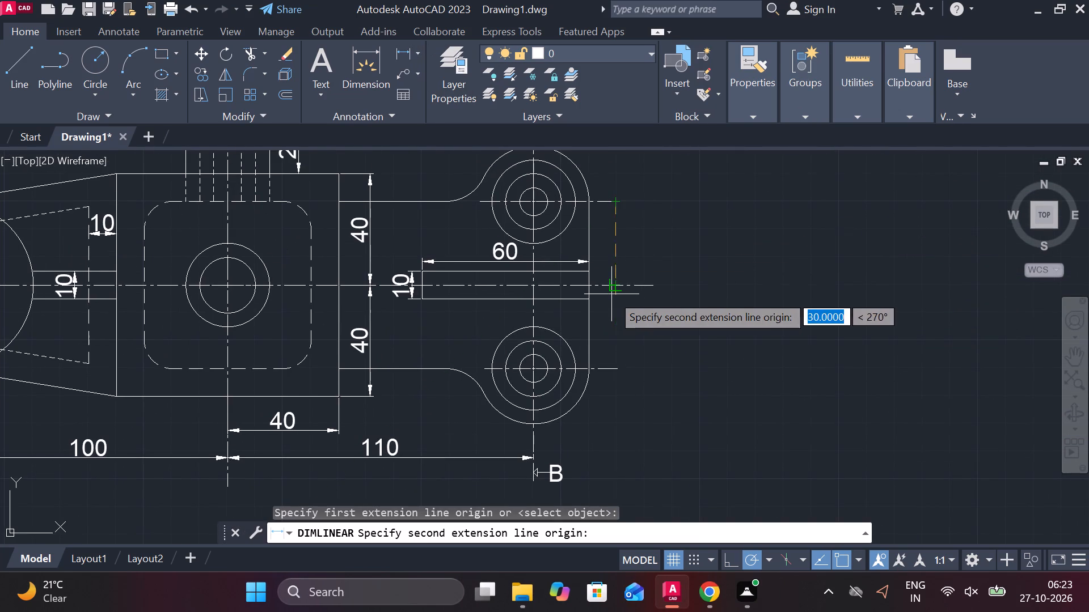
{"action": "left_click", "coordinate": [614, 284]}
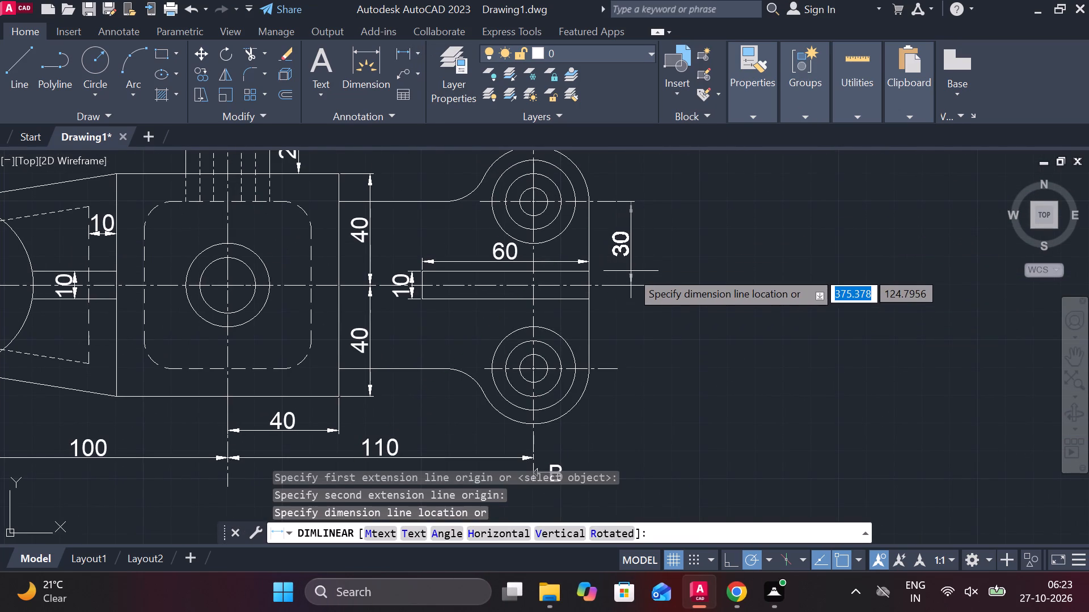
{"action": "left_click", "coordinate": [631, 271]}
Add a vertical linear dimension from the main horizontal centerline to the lower hole's centerline, in line with the upper hole's dimension.
{"action": "key", "text": "space"}
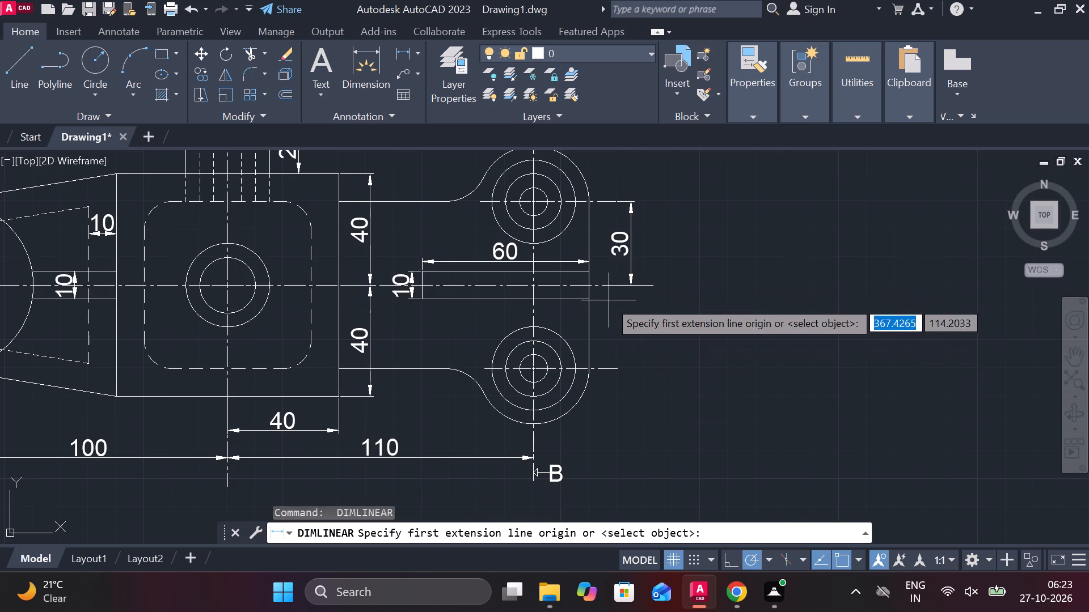
{"action": "double_click", "coordinate": [611, 295]}
{"action": "left_click", "coordinate": [609, 369]}
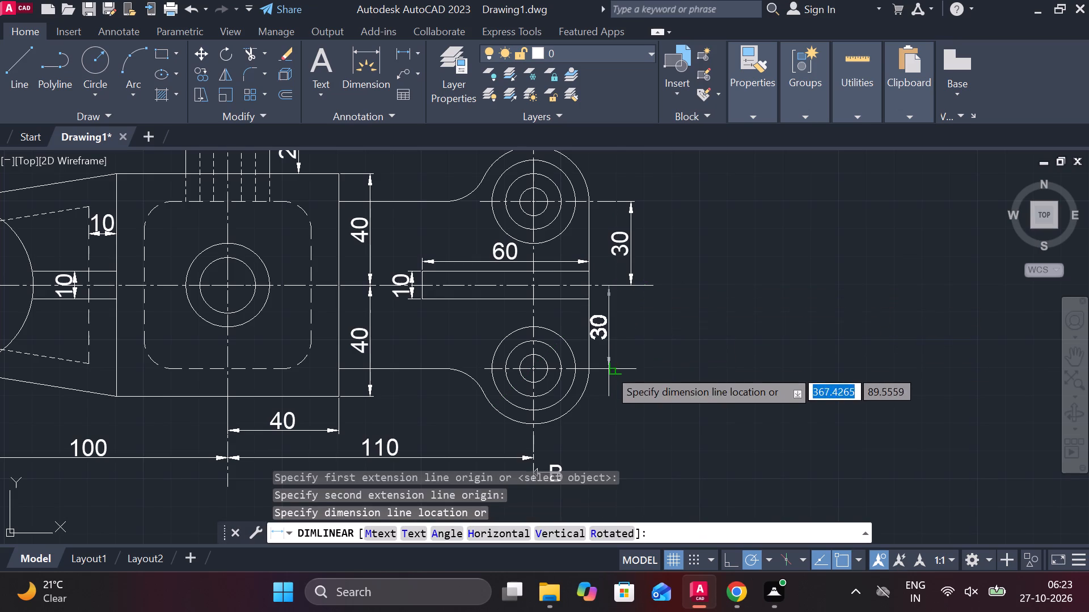
{"action": "left_click", "coordinate": [632, 285]}
Extend the main horizontal centerline further right, past the two vertical hole-spacing dimensions.
{"action": "middle_click_drag", "start_coordinate": [662, 261], "coordinate": [661, 261]}
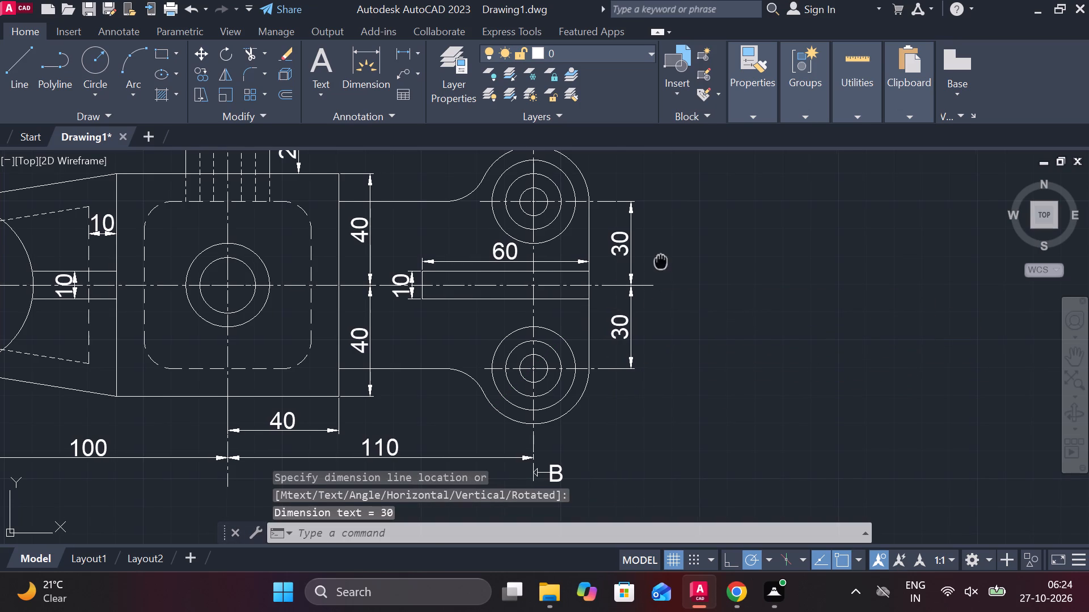
{"action": "middle_click_drag", "start_coordinate": [661, 261], "coordinate": [657, 260]}
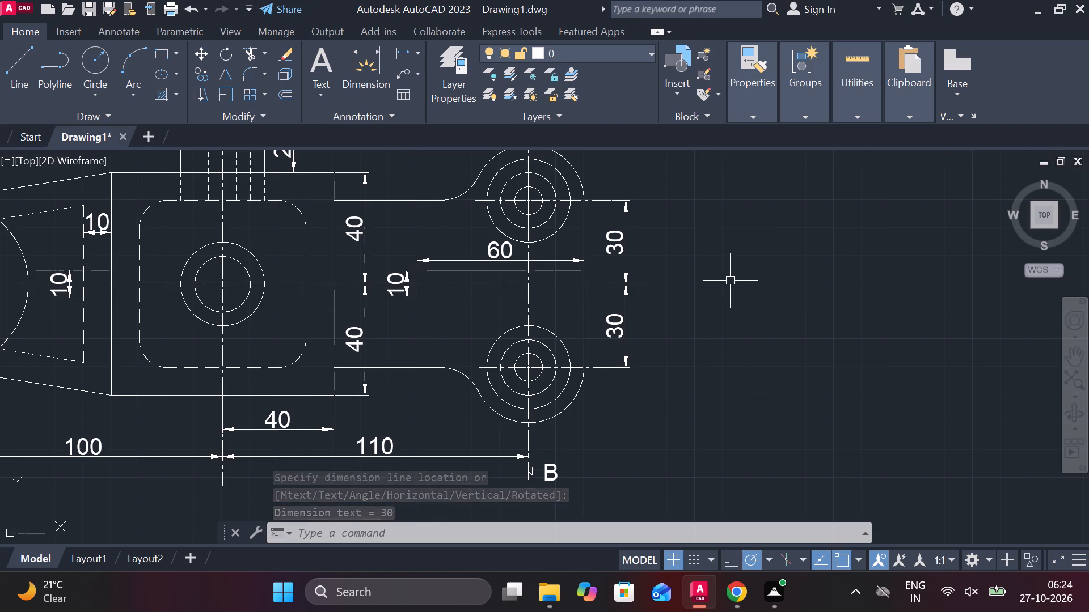
{"action": "left_click", "coordinate": [643, 287]}
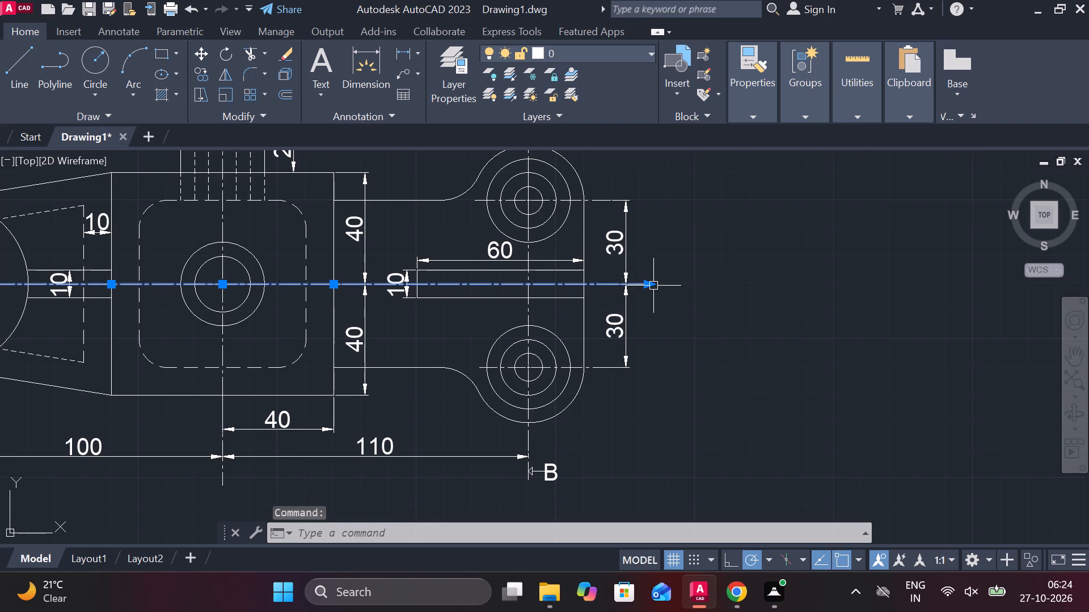
{"action": "left_click", "coordinate": [644, 283]}
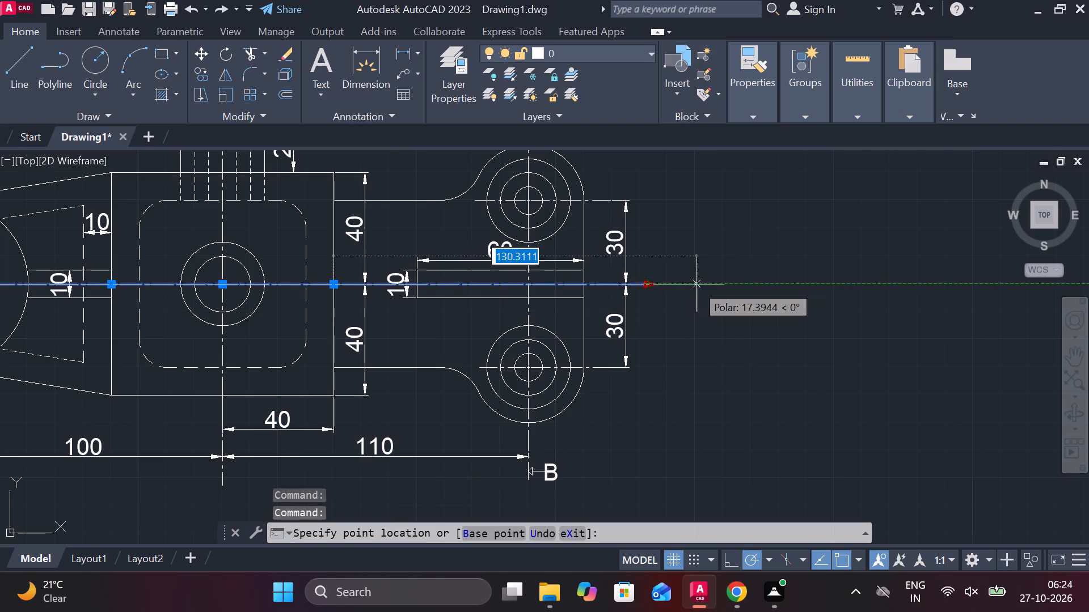
{"action": "left_click", "coordinate": [709, 286]}
{"action": "middle_click_drag", "start_coordinate": [691, 314], "coordinate": [809, 273]}
{"action": "key", "text": "Escape"}
Copy the lower section-B arrow and letter from the arrow tip to the open space right of the part, below the main horizontal centerline.
{"action": "scroll", "coordinate": [685, 428], "scroll_direction": "up", "scroll_amount": 2}
{"action": "middle_click_drag", "start_coordinate": [674, 433], "coordinate": [697, 373]}
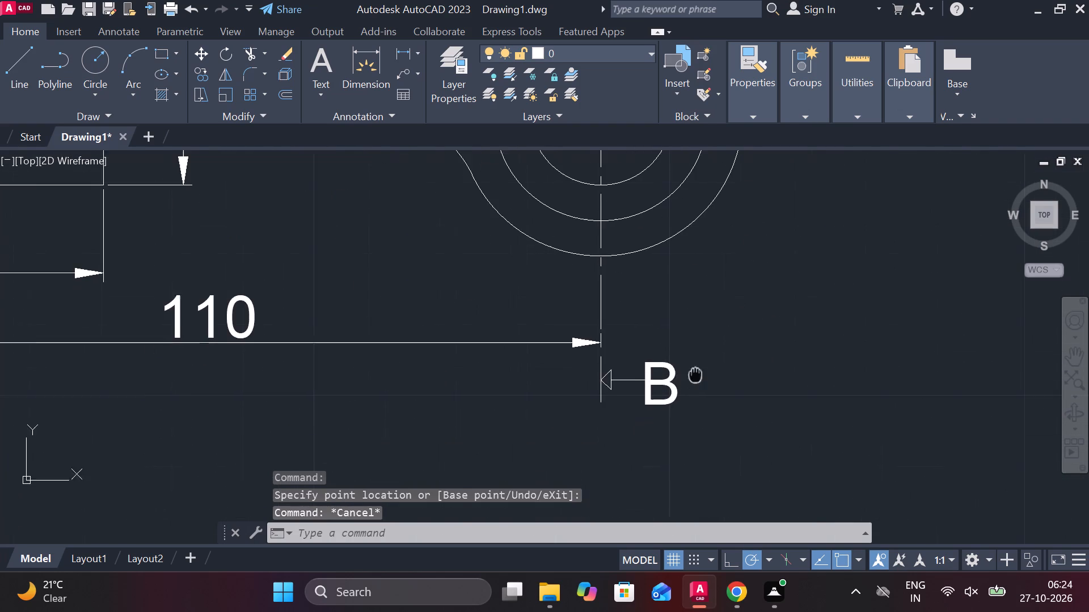
{"action": "middle_click_drag", "start_coordinate": [697, 373], "coordinate": [697, 372]}
{"action": "left_click", "coordinate": [694, 399]}
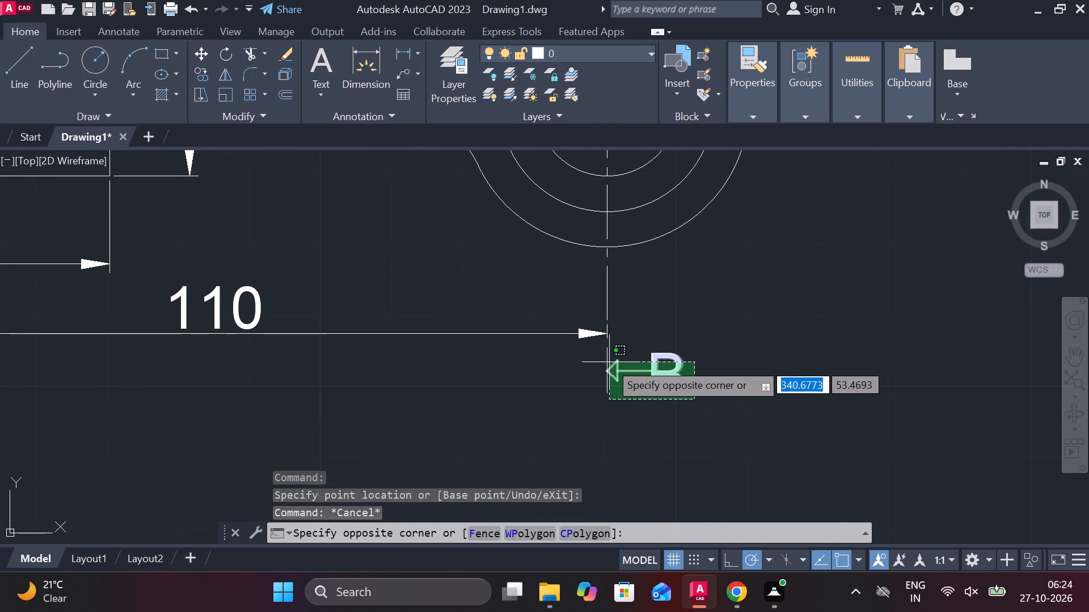
{"action": "left_click", "coordinate": [609, 362]}
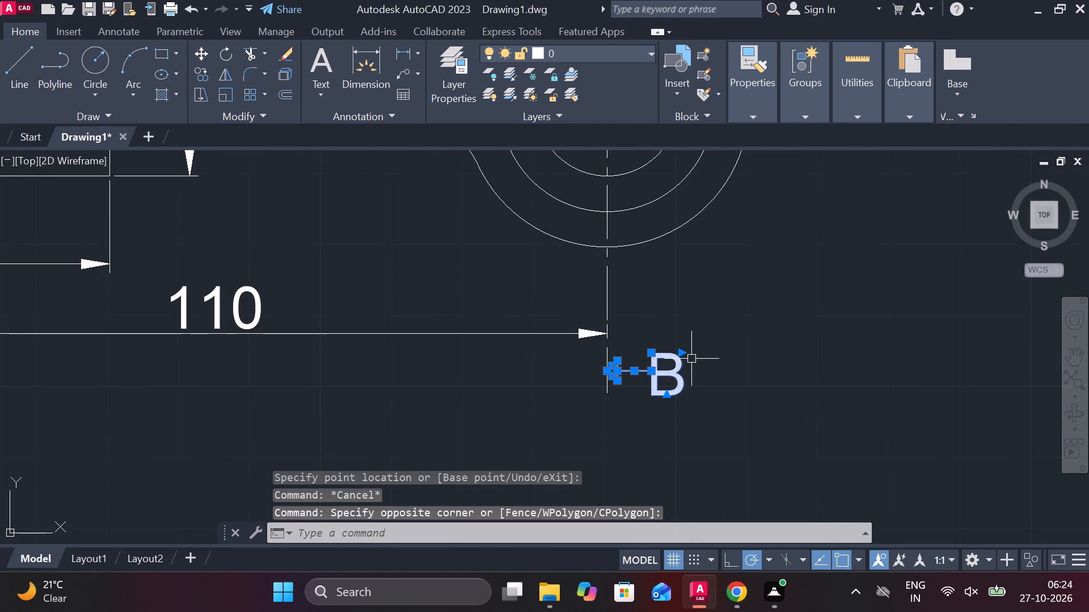
{"action": "type", "text": "CO"}
{"action": "key", "text": "Return"}
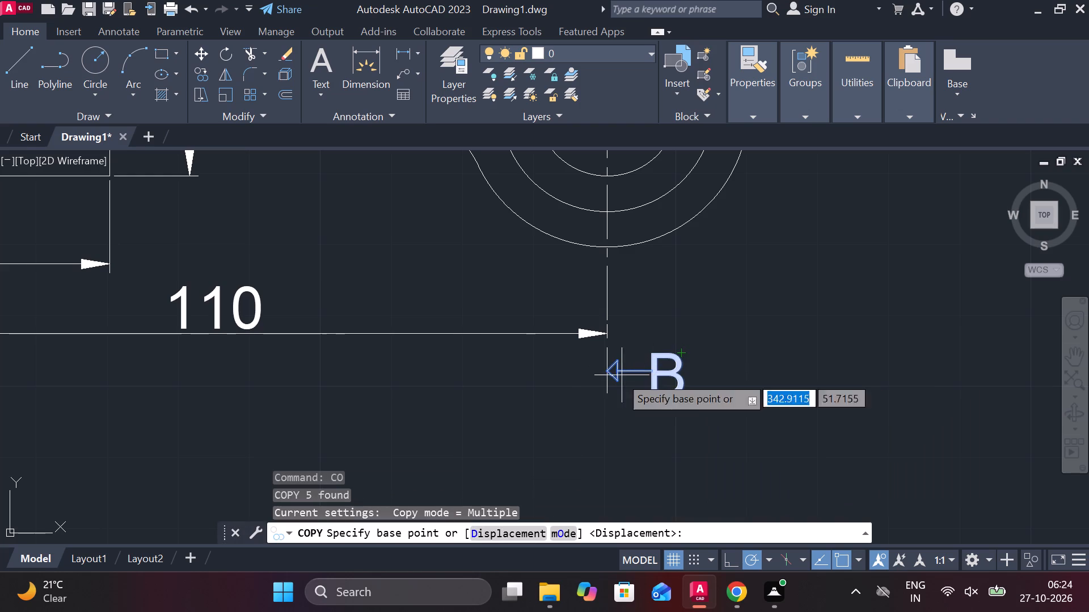
{"action": "scroll", "coordinate": [633, 375], "scroll_direction": "up", "scroll_amount": 2}
{"action": "left_click", "coordinate": [576, 369]}
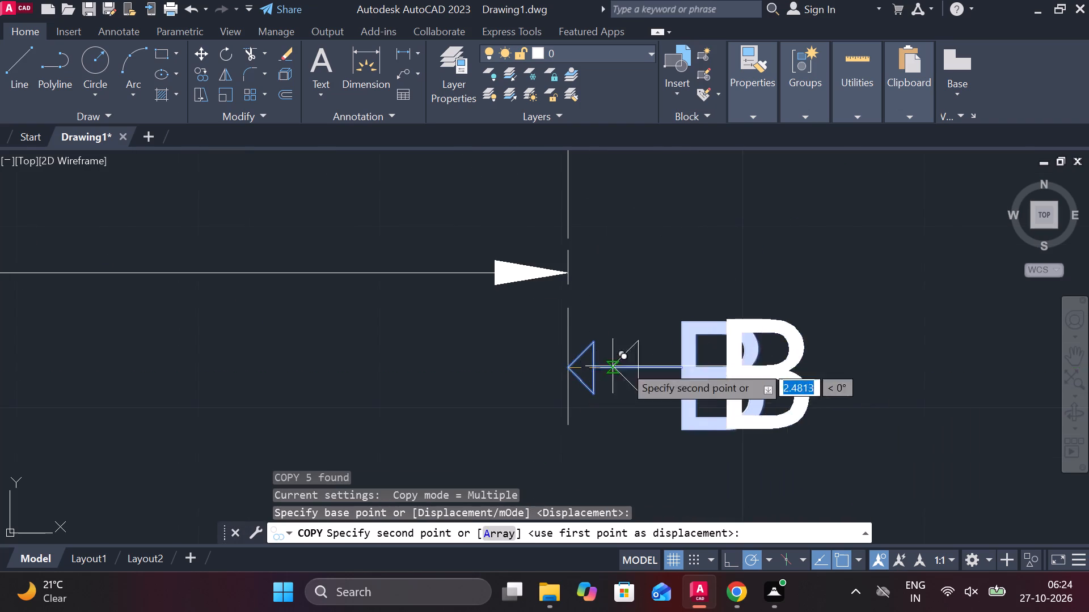
{"action": "scroll", "coordinate": [786, 298], "scroll_direction": "down", "scroll_amount": 2}
{"action": "middle_click_drag", "start_coordinate": [779, 290], "coordinate": [626, 369]}
{"action": "middle_click_drag", "start_coordinate": [754, 262], "coordinate": [606, 374]}
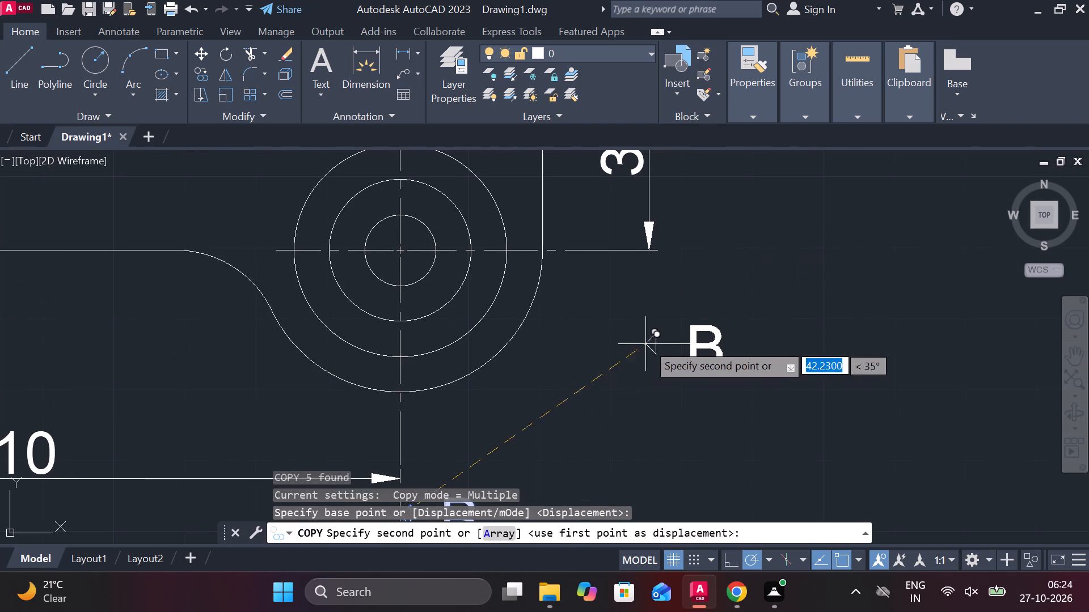
{"action": "scroll", "coordinate": [684, 317], "scroll_direction": "down", "scroll_amount": 2}
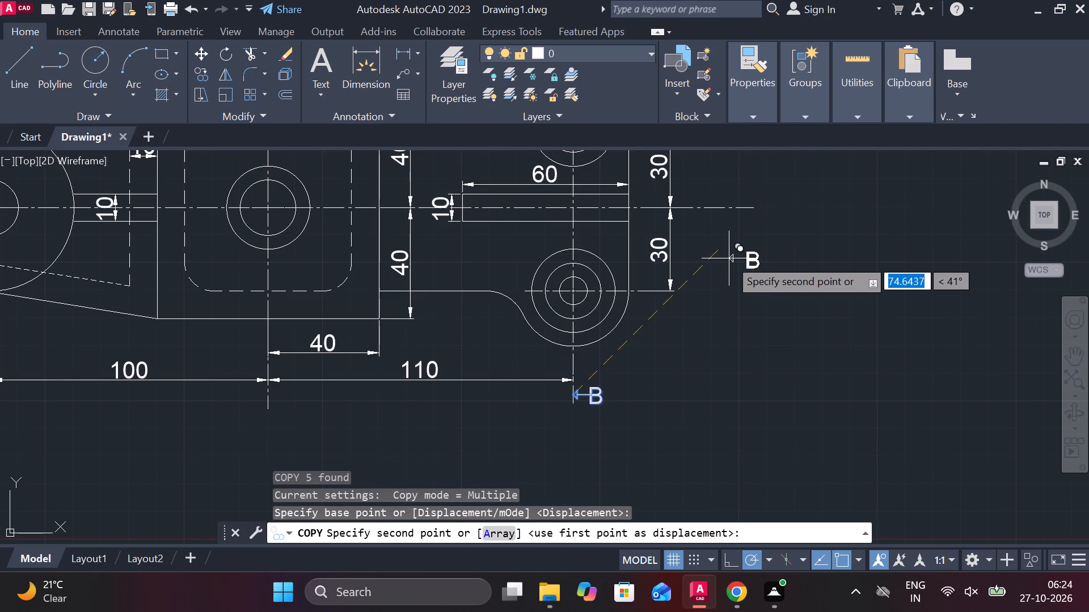
{"action": "left_click", "coordinate": [729, 258]}
{"action": "key", "text": "Escape"}
Rotate the copied section arrow and letter B by 270° about the arrow tip, so the arrow points up.
{"action": "left_click_drag", "start_coordinate": [721, 239], "coordinate": [728, 243]}
{"action": "left_click", "coordinate": [816, 301]}
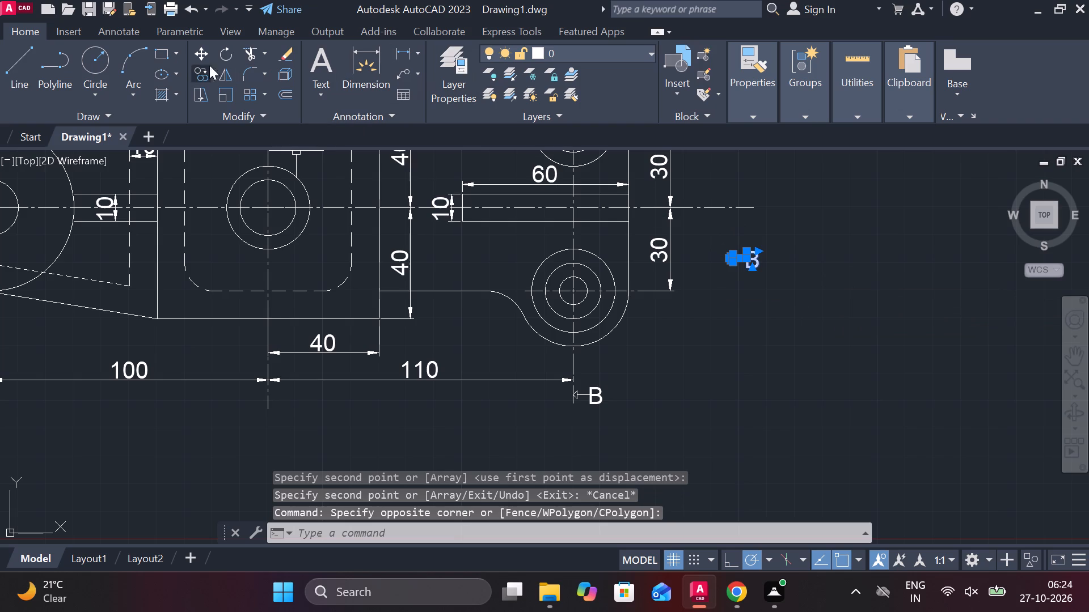
{"action": "left_click", "coordinate": [224, 58]}
{"action": "scroll", "coordinate": [701, 254], "scroll_direction": "up", "scroll_amount": 2}
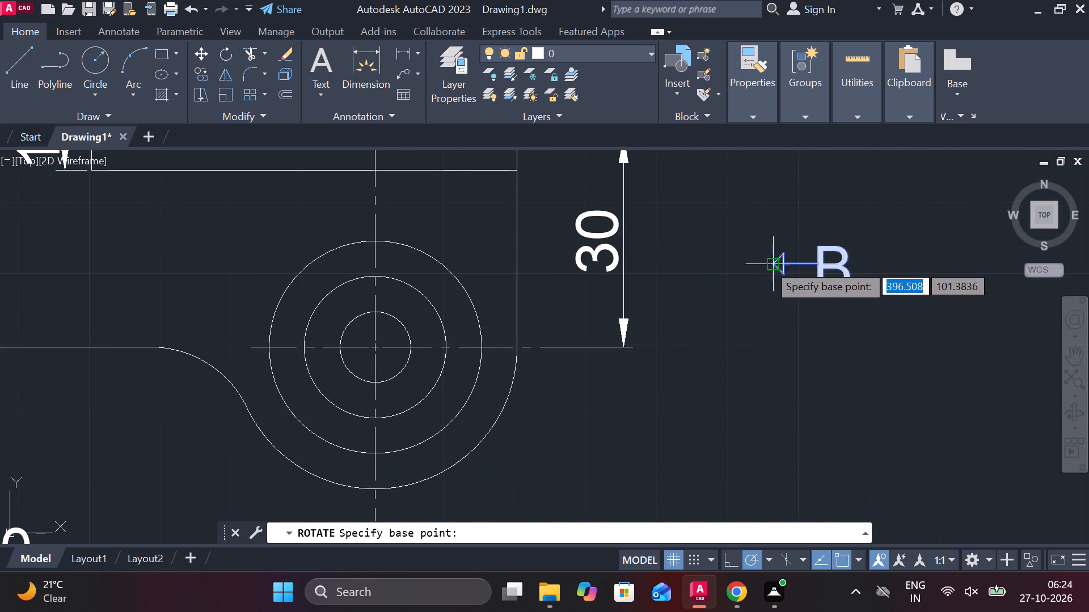
{"action": "left_click", "coordinate": [770, 263]}
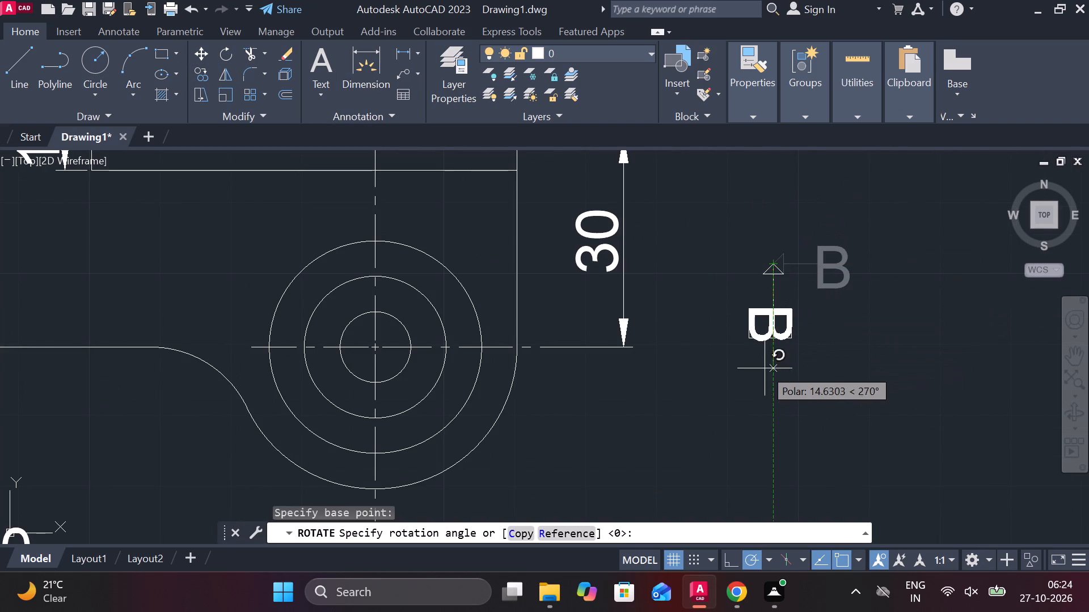
{"action": "left_click", "coordinate": [763, 368]}
{"action": "key", "text": "Escape"}
{"action": "left_click", "coordinate": [711, 228]}
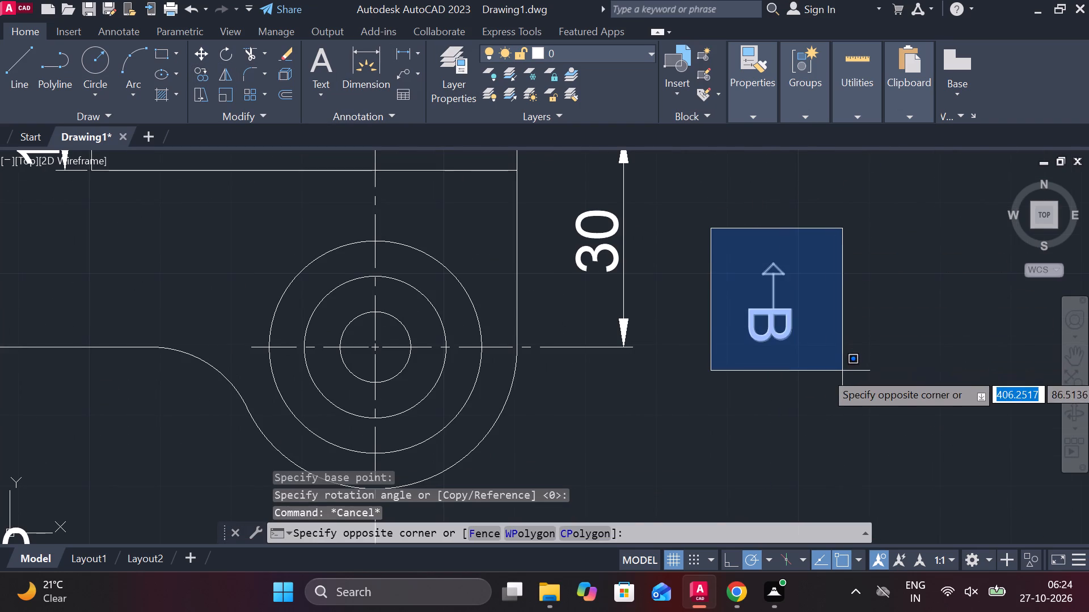
{"action": "key", "text": "Escape"}
Change the rotated section letter from B to A.
{"action": "left_click", "coordinate": [790, 333]}
{"action": "double_click", "coordinate": [790, 333]}
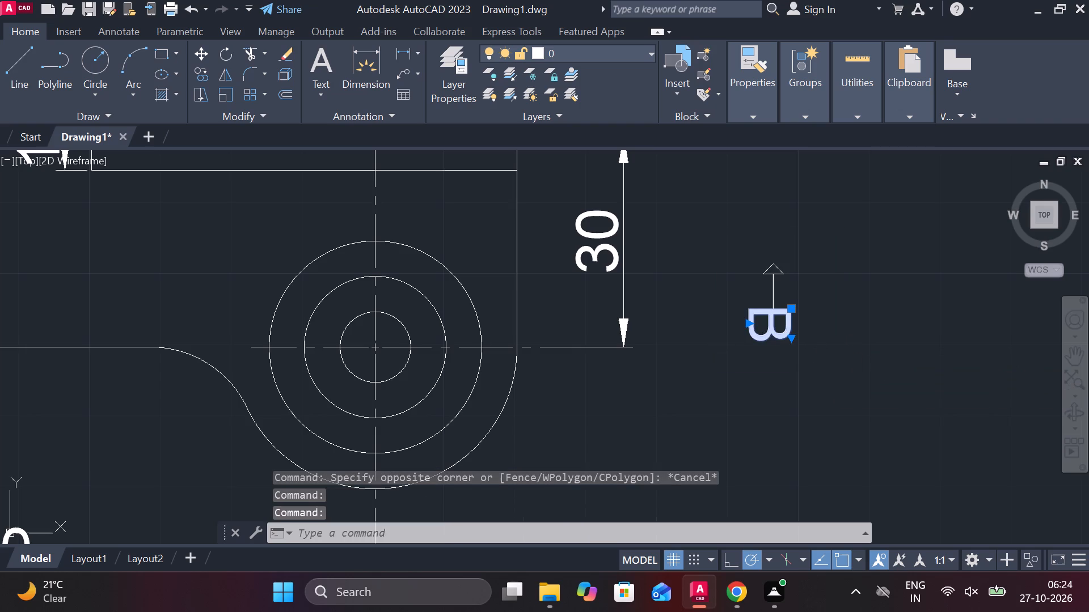
{"action": "key", "text": "BackSpace"}
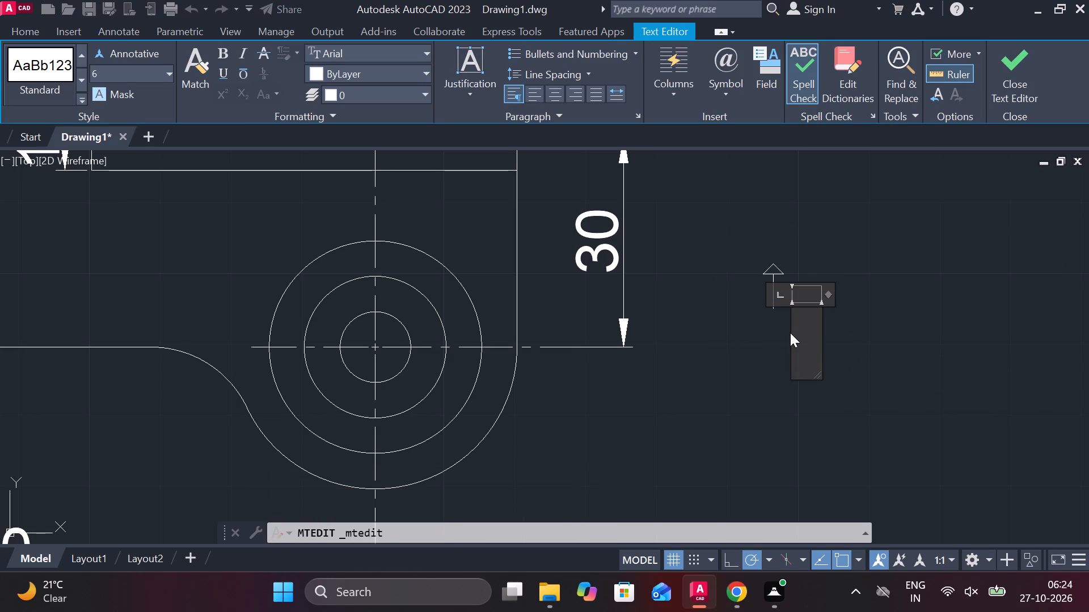
{"action": "key", "text": "a"}
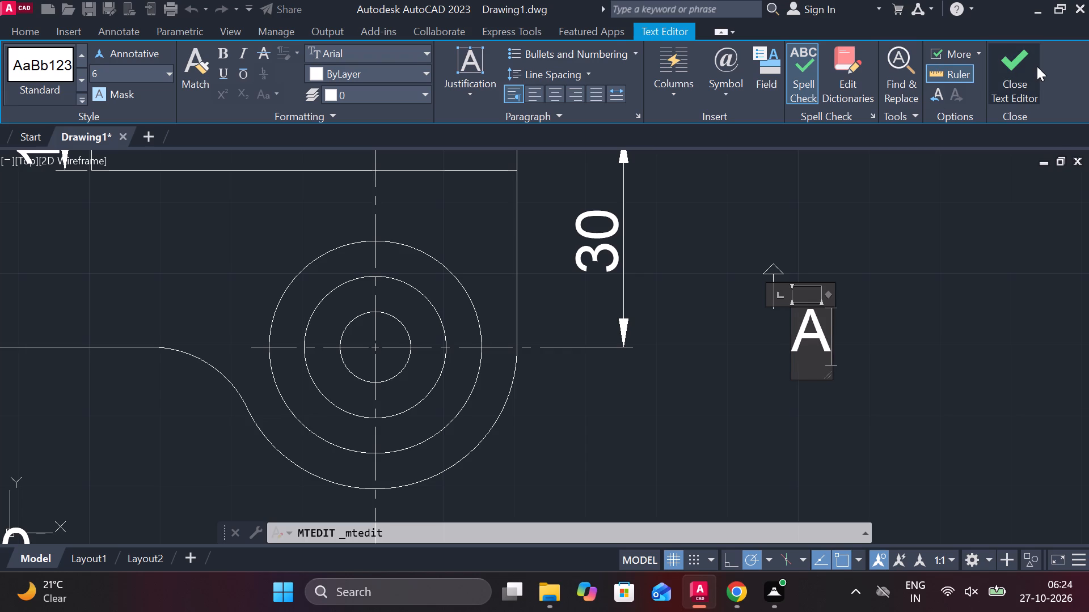
{"action": "left_click", "coordinate": [1030, 66]}
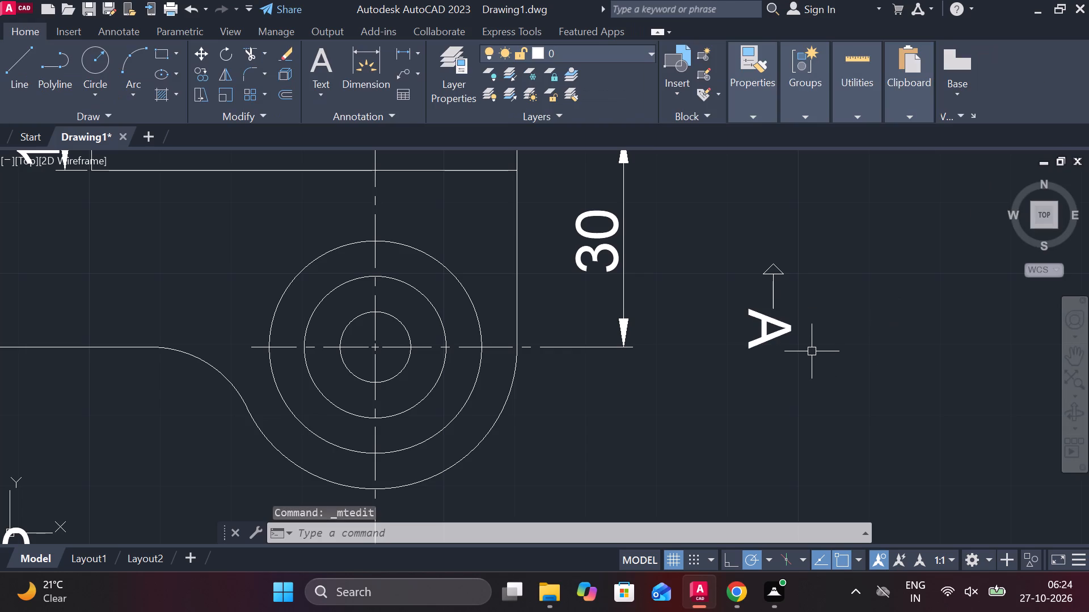
Rotate the letter A alone by 270° about its corner beside the arrow.
{"action": "left_click", "coordinate": [761, 324]}
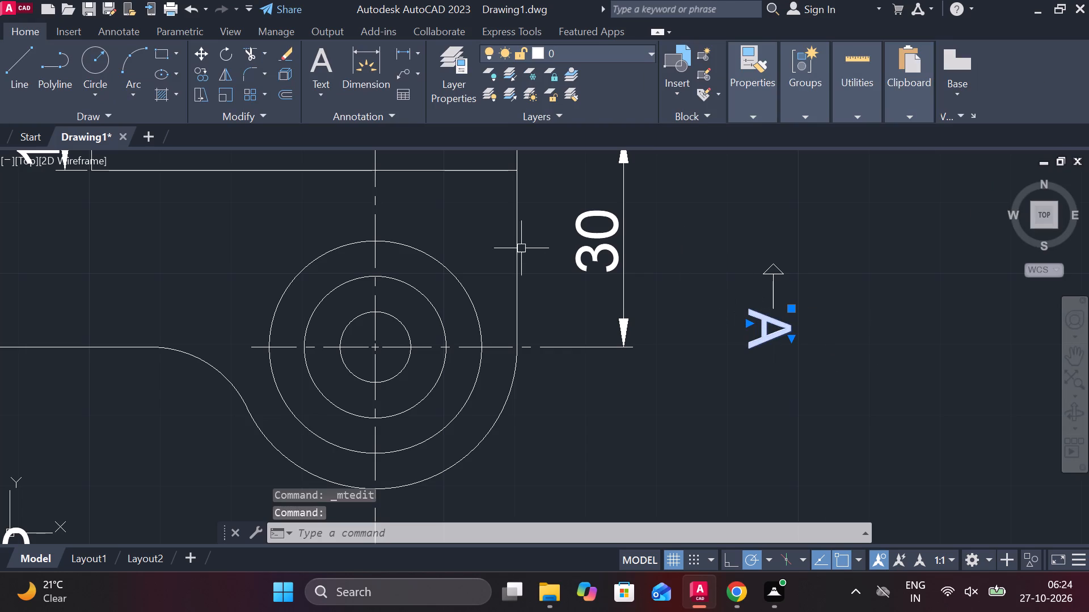
{"action": "left_click_drag", "start_coordinate": [228, 51], "coordinate": [229, 66]}
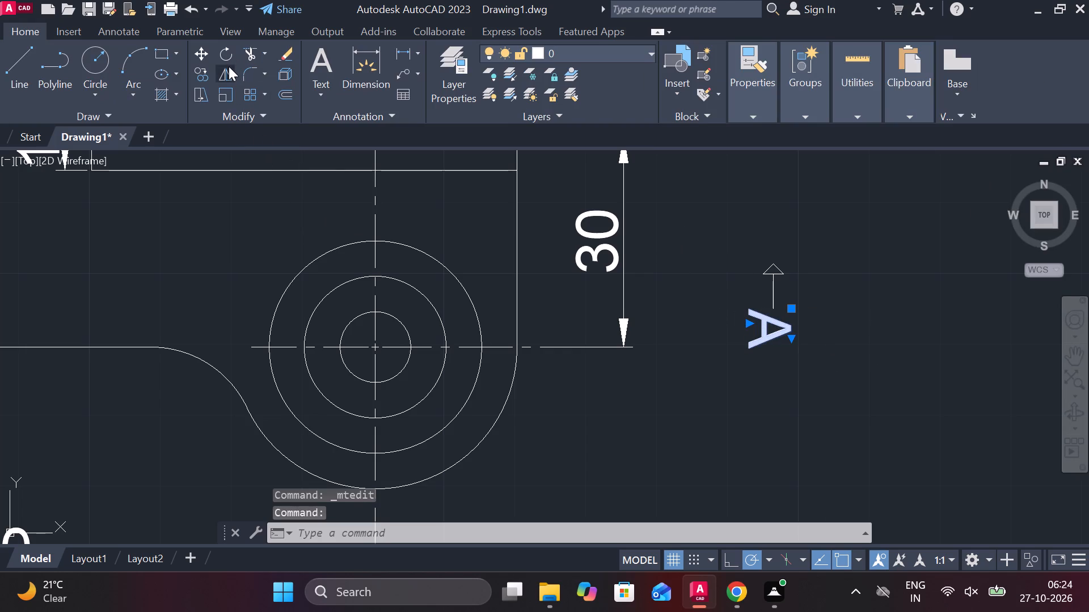
{"action": "left_click", "coordinate": [225, 54]}
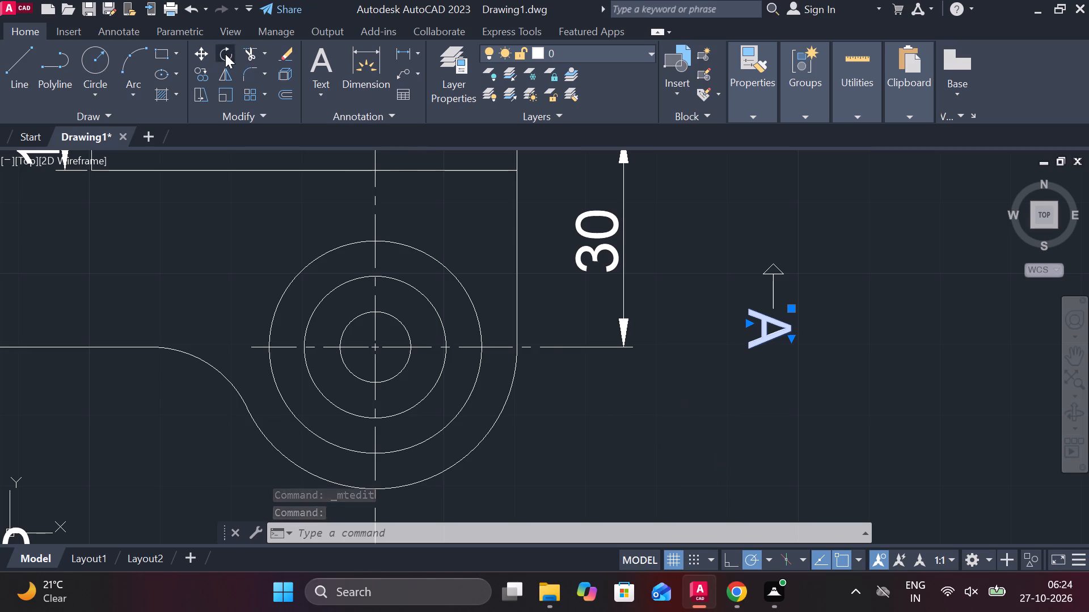
{"action": "left_click", "coordinate": [743, 315]}
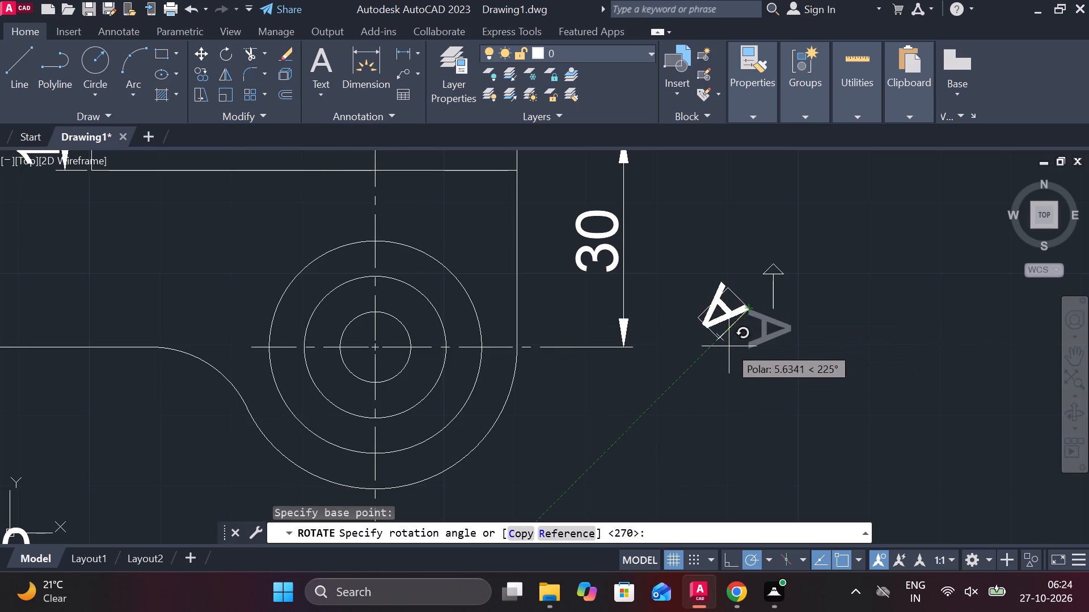
{"action": "left_click", "coordinate": [752, 417]}
{"action": "key", "text": "Escape"}
Move the upward section arrow so its tip sits on the main horizontal centerline, right of the 30 mm dimensions.
{"action": "left_click", "coordinate": [803, 339]}
{"action": "left_click", "coordinate": [761, 260]}
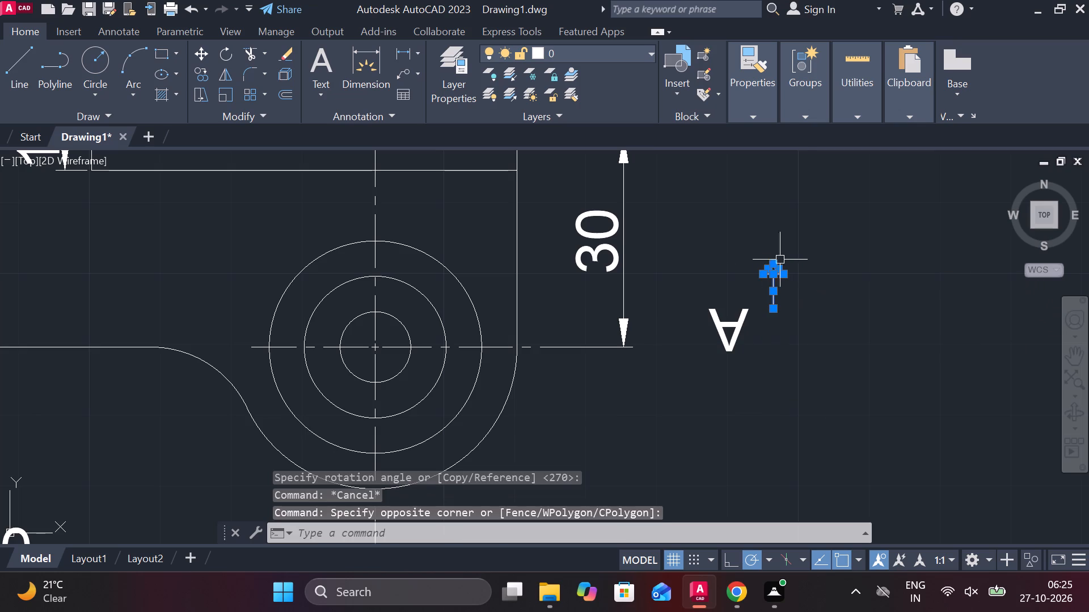
{"action": "key", "text": "m"}
{"action": "key", "text": "Return"}
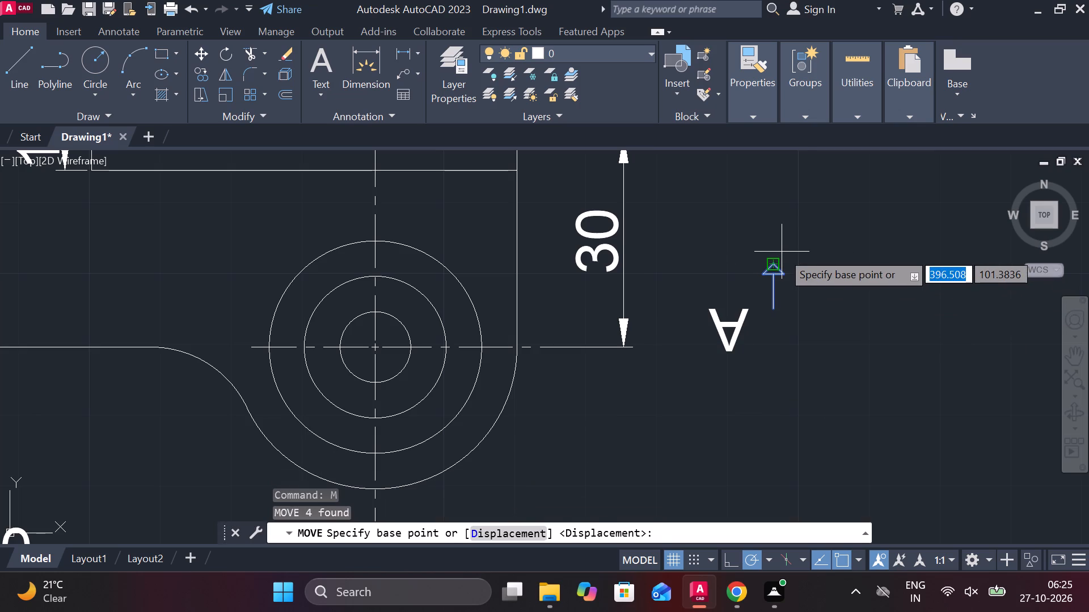
{"action": "left_click", "coordinate": [782, 252]}
{"action": "scroll", "coordinate": [791, 242], "scroll_direction": "down", "scroll_amount": 1}
{"action": "middle_click_drag", "start_coordinate": [791, 254], "coordinate": [791, 273]}
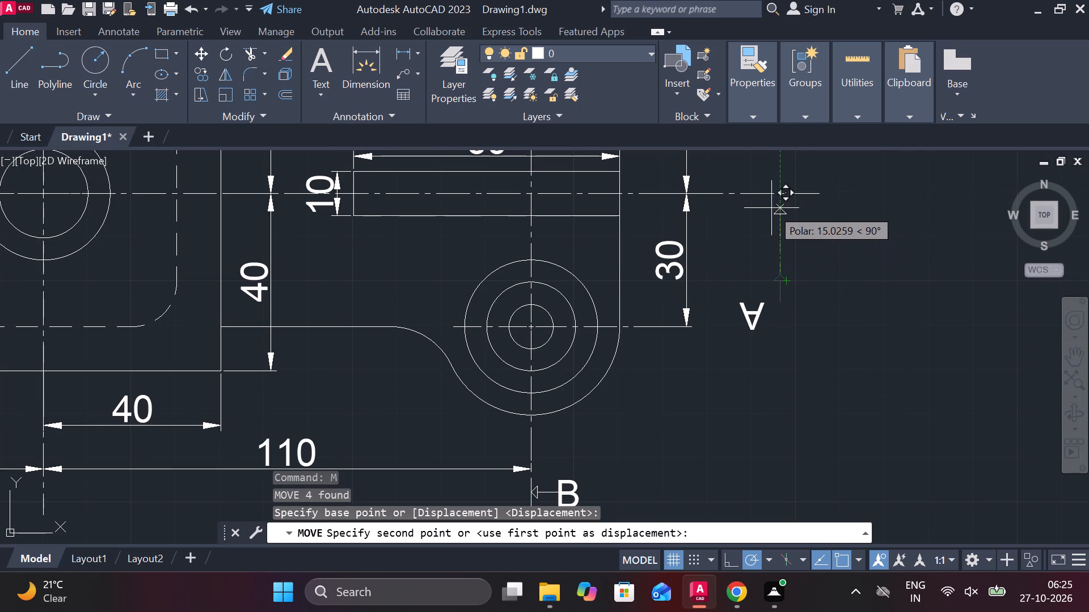
{"action": "scroll", "coordinate": [764, 205], "scroll_direction": "up", "scroll_amount": 2}
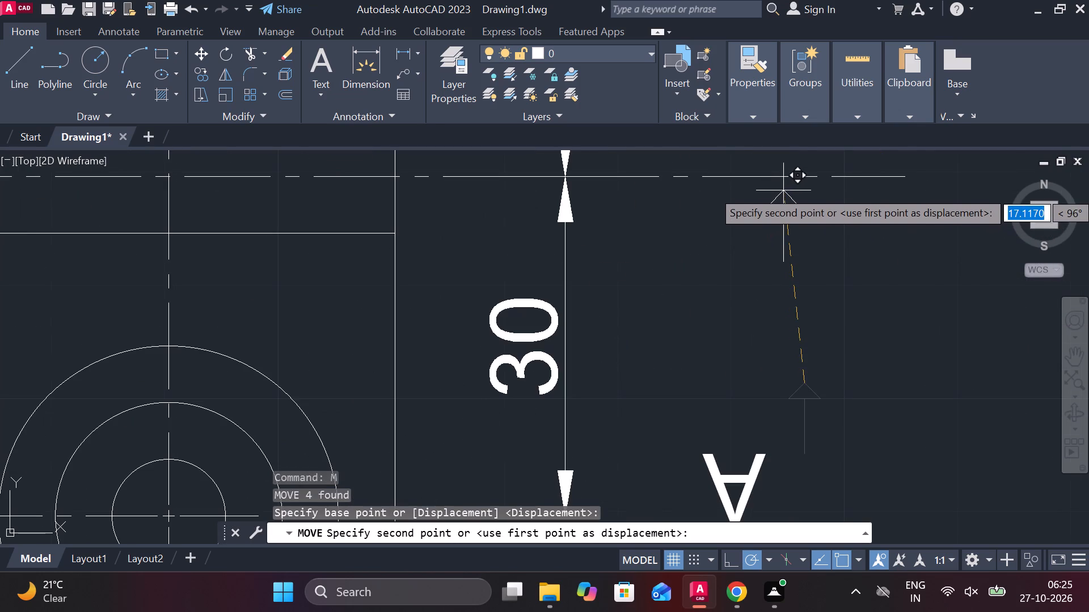
{"action": "left_click", "coordinate": [786, 180]}
{"action": "scroll", "coordinate": [841, 278], "scroll_direction": "down", "scroll_amount": 1}
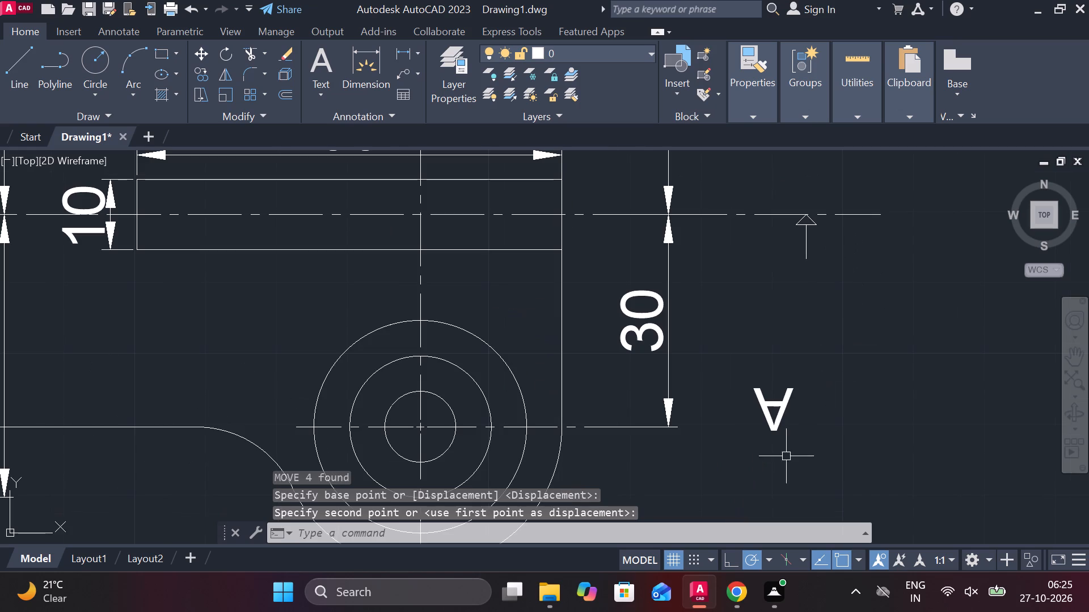
{"action": "key", "text": "Escape"}
Rotate the upside-down letter A by 180° so it reads upright.
{"action": "left_click", "coordinate": [786, 439]}
{"action": "left_click", "coordinate": [745, 363]}
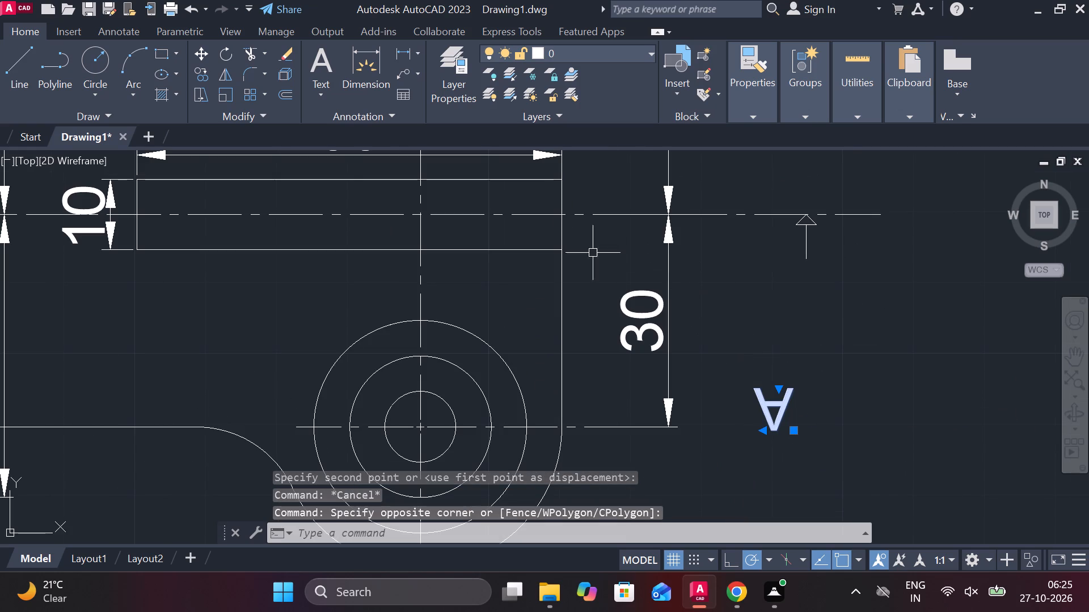
{"action": "left_click", "coordinate": [229, 58]}
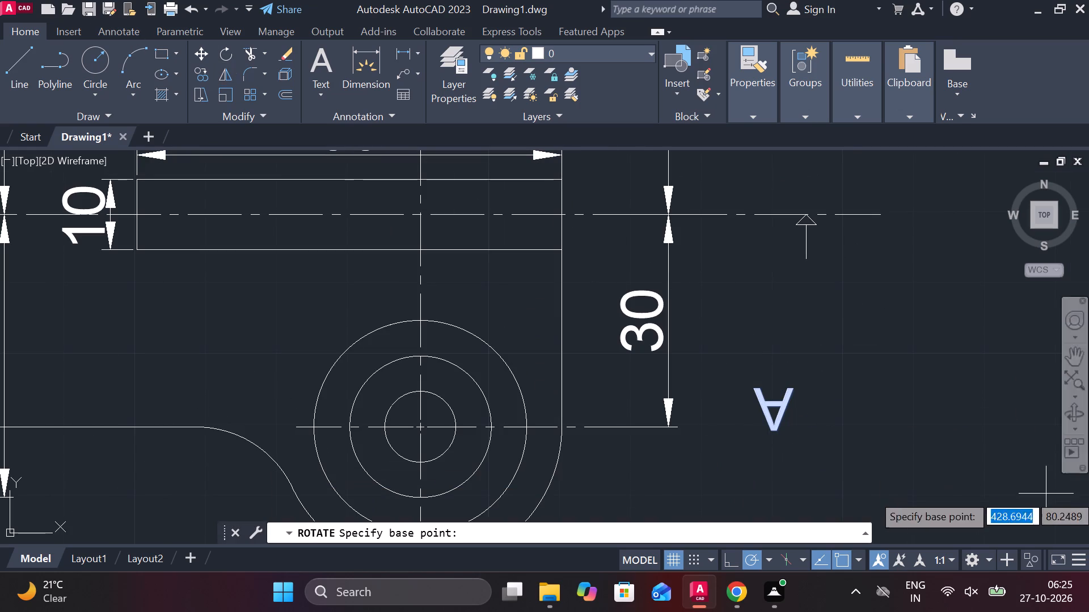
{"action": "left_click", "coordinate": [795, 367]}
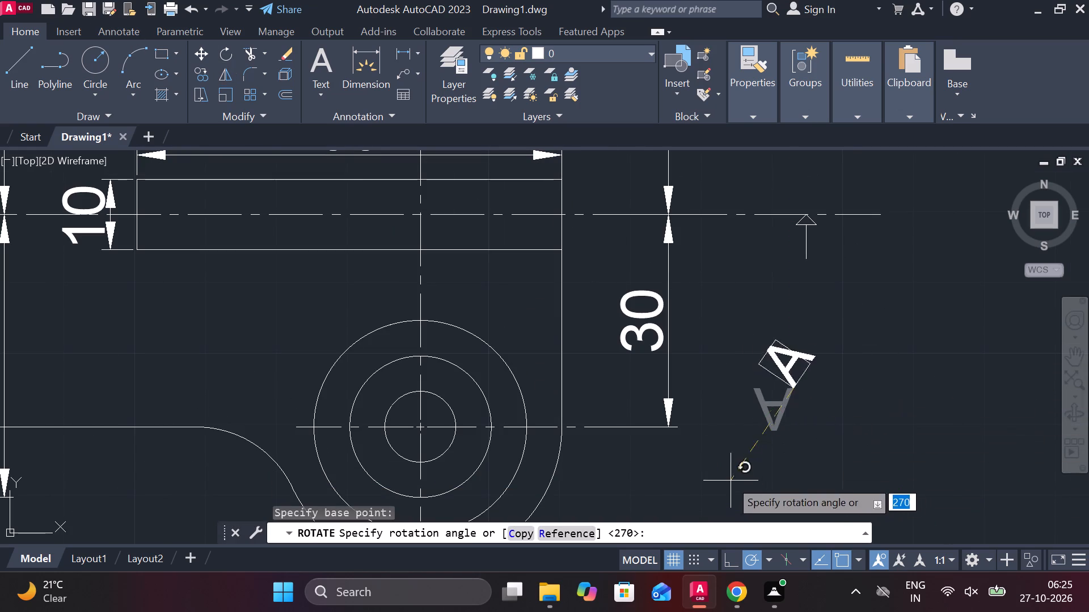
{"action": "left_click", "coordinate": [734, 385]}
{"action": "key", "text": "Escape"}
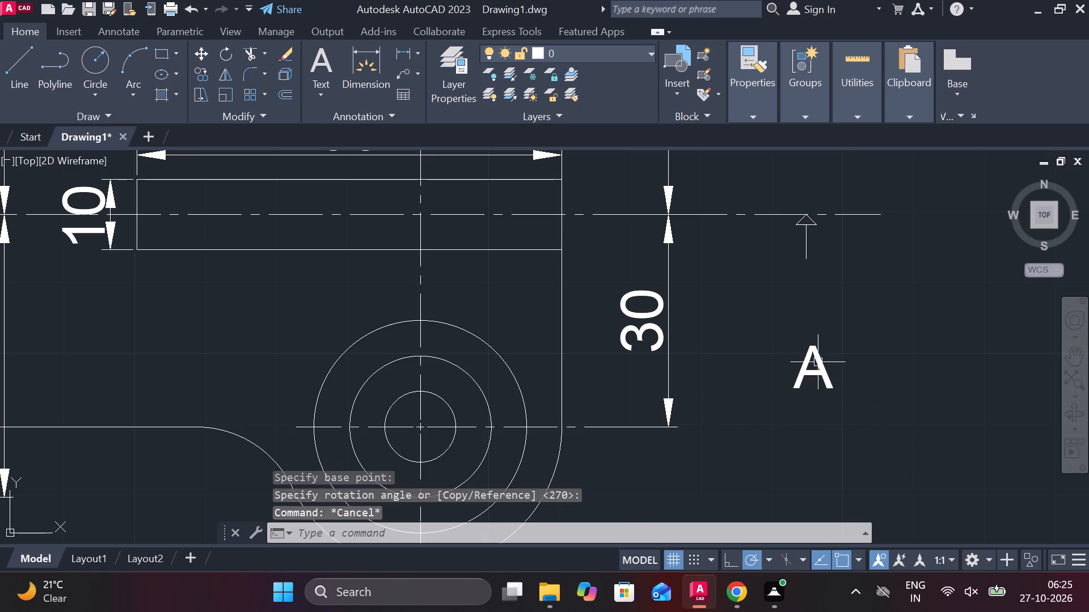
Move the letter A to sit centered directly beneath the section arrow's tail.
{"action": "left_click_drag", "start_coordinate": [754, 312], "coordinate": [773, 324]}
{"action": "left_click", "coordinate": [864, 433]}
{"action": "key", "text": "m"}
{"action": "key", "text": "Return"}
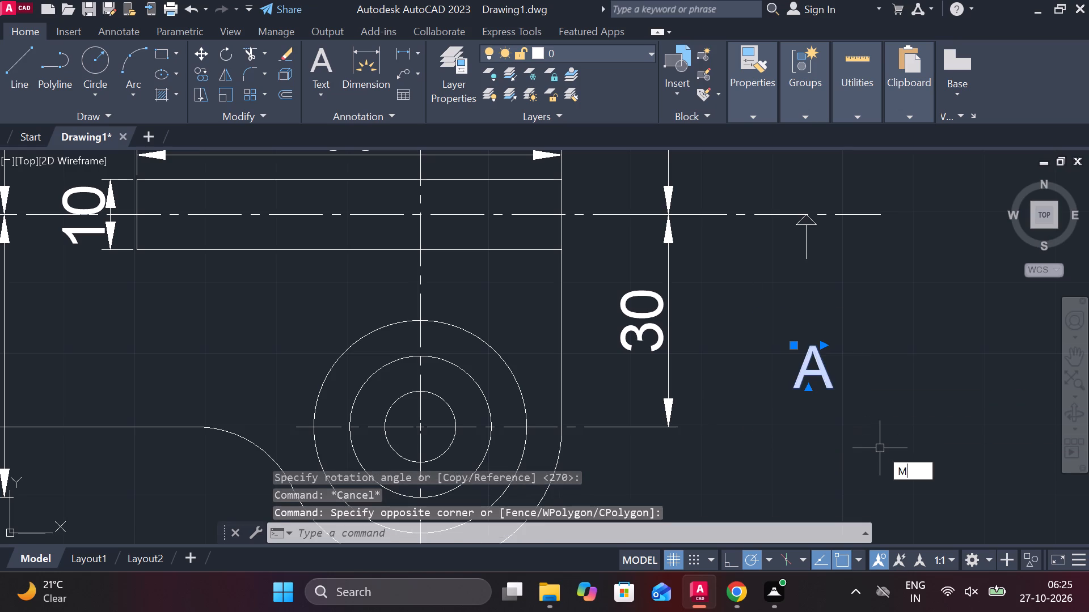
{"action": "left_click", "coordinate": [869, 410]}
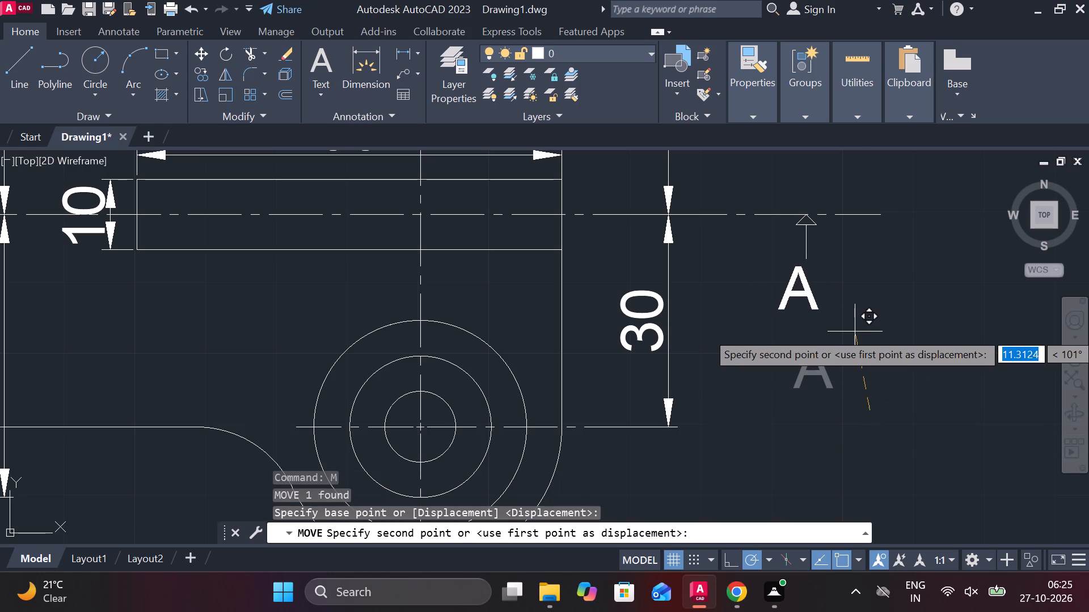
{"action": "scroll", "coordinate": [855, 331], "scroll_direction": "up", "scroll_amount": 2}
{"action": "middle_click_drag", "start_coordinate": [860, 337], "coordinate": [870, 388]}
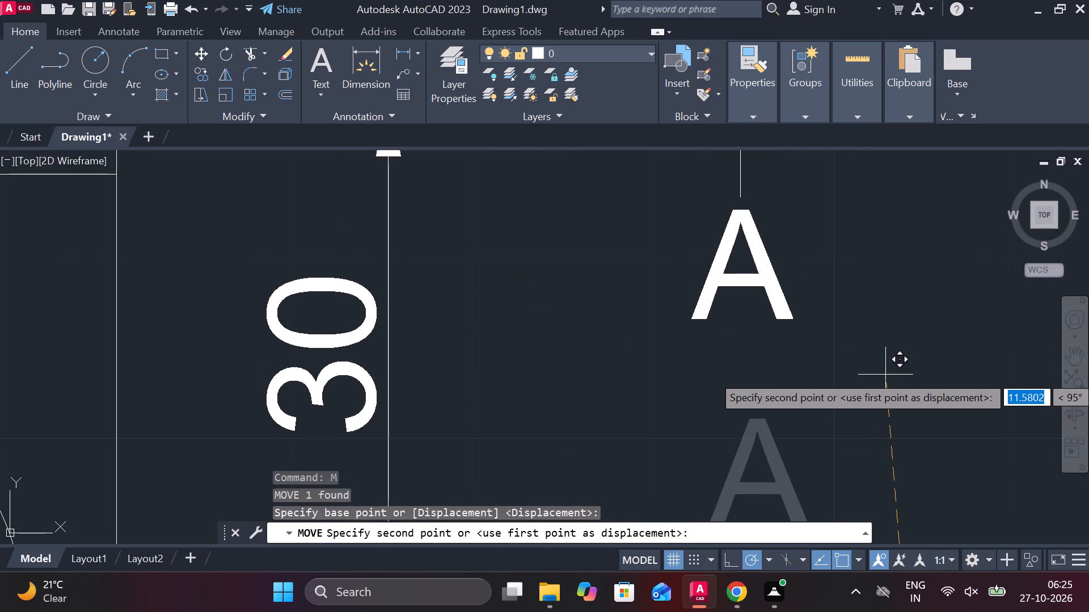
{"action": "left_click", "coordinate": [885, 375]}
{"action": "scroll", "coordinate": [899, 375], "scroll_direction": "down", "scroll_amount": 2}
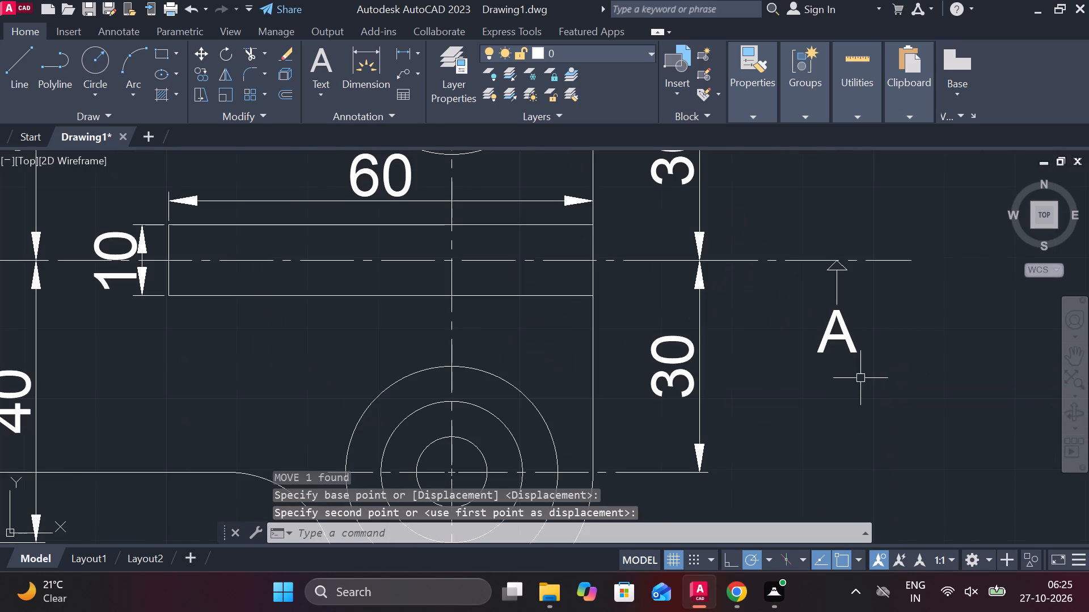
Copy the section-A arrow and letter from the arrow tip about 309 mm left, onto the main horizontal centerline's left end.
{"action": "left_click", "coordinate": [869, 385]}
{"action": "left_click", "coordinate": [826, 271]}
{"action": "scroll", "coordinate": [843, 277], "scroll_direction": "up", "scroll_amount": 2}
{"action": "left_click", "coordinate": [849, 249]}
{"action": "left_click", "coordinate": [817, 252]}
{"action": "left_click", "coordinate": [818, 264]}
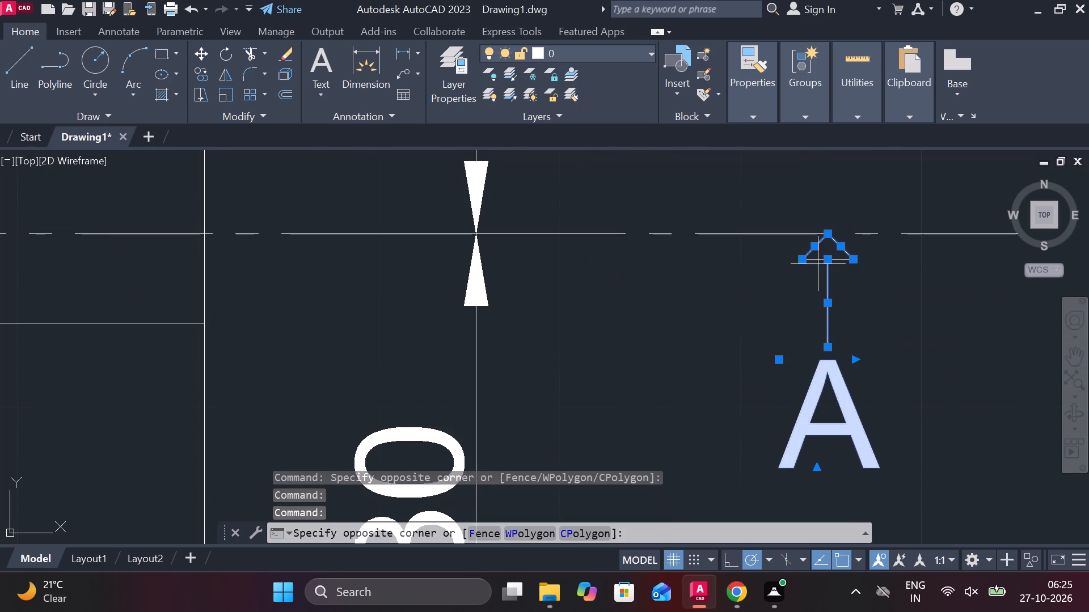
{"action": "left_click", "coordinate": [841, 260]}
{"action": "left_click", "coordinate": [843, 260]}
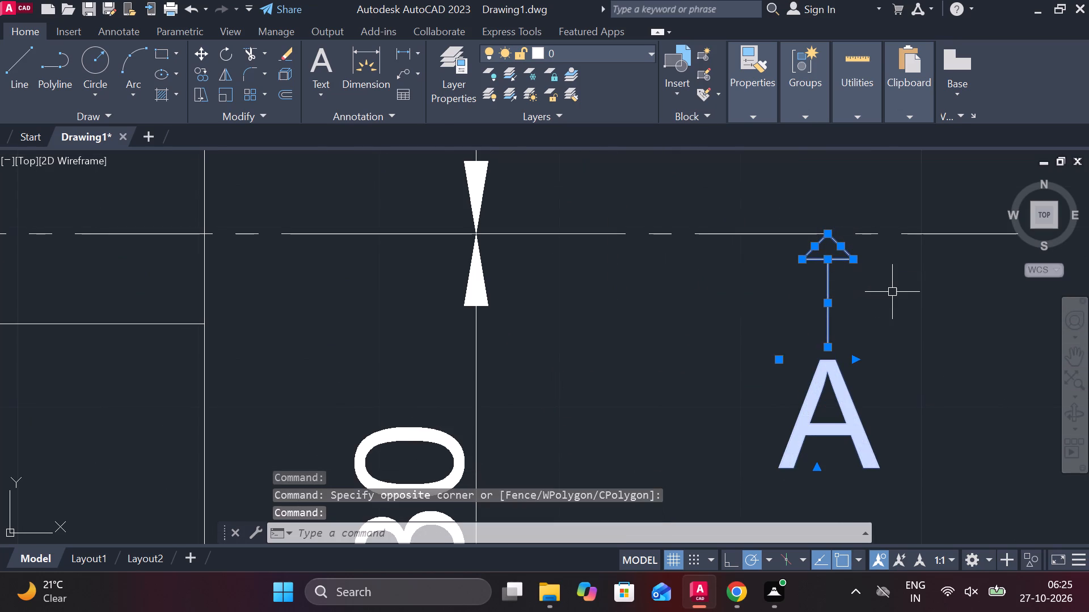
{"action": "type", "text": "CO"}
{"action": "key", "text": "Return"}
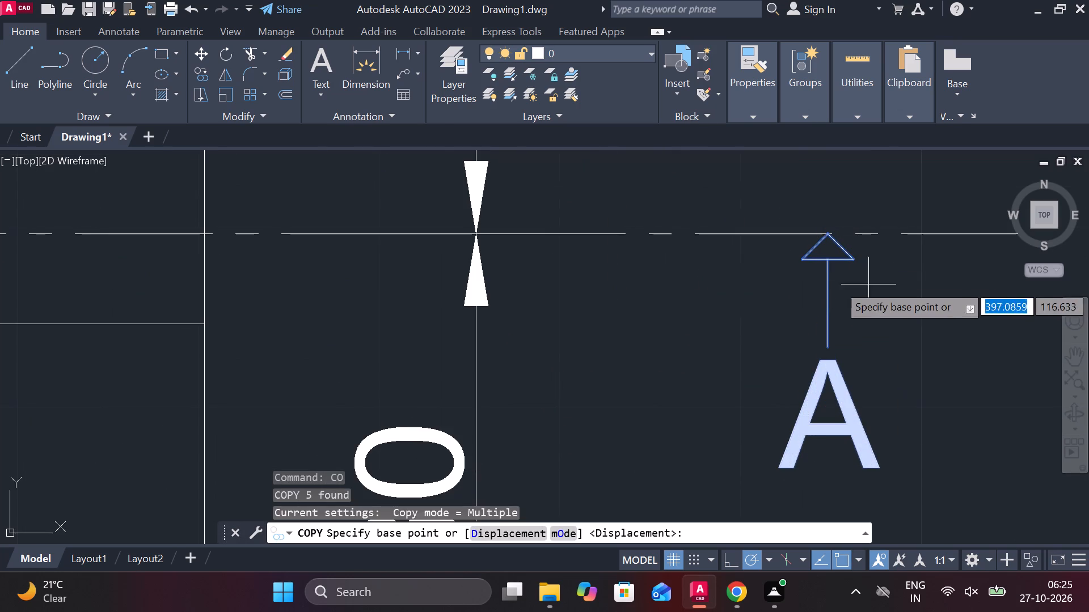
{"action": "left_click", "coordinate": [833, 233]}
{"action": "scroll", "coordinate": [842, 233], "scroll_direction": "down", "scroll_amount": 5}
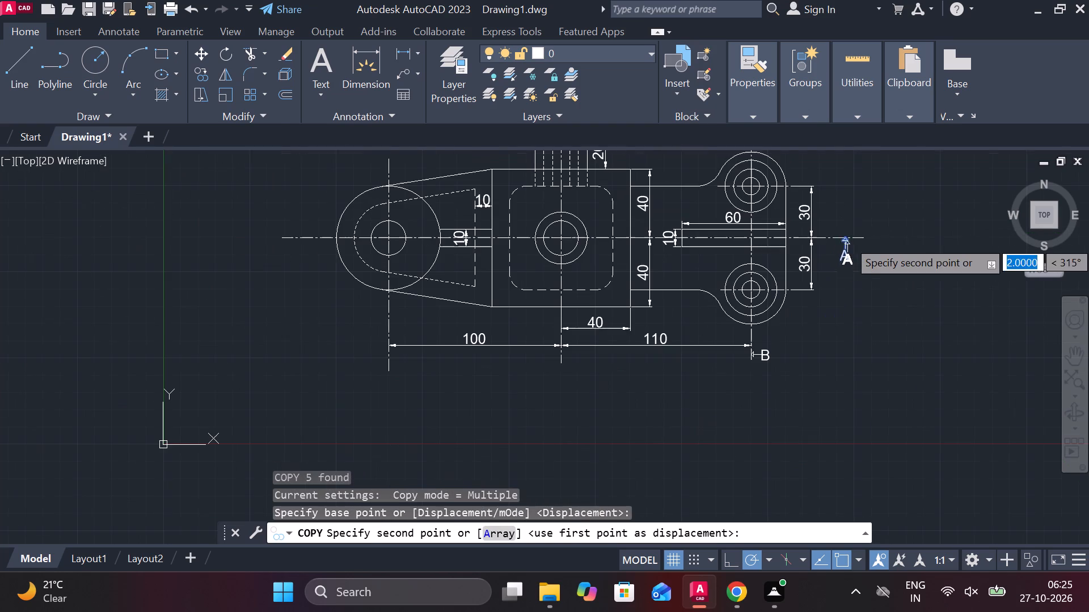
{"action": "middle_click_drag", "start_coordinate": [299, 248], "coordinate": [433, 292]}
{"action": "scroll", "coordinate": [440, 309], "scroll_direction": "up", "scroll_amount": 2}
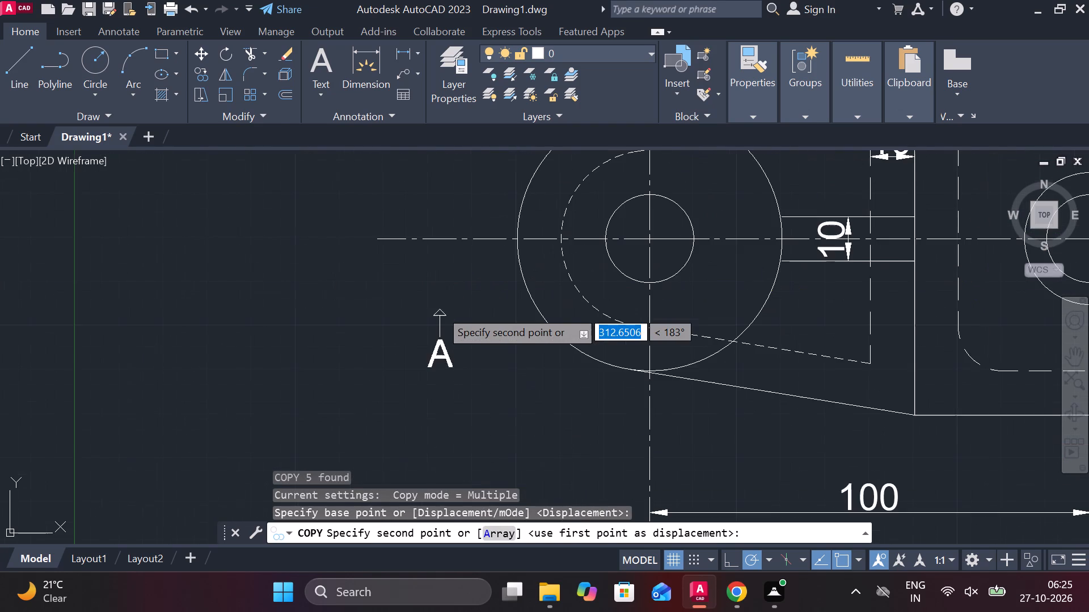
{"action": "left_click", "coordinate": [451, 243]}
{"action": "scroll", "coordinate": [489, 282], "scroll_direction": "down", "scroll_amount": 2}
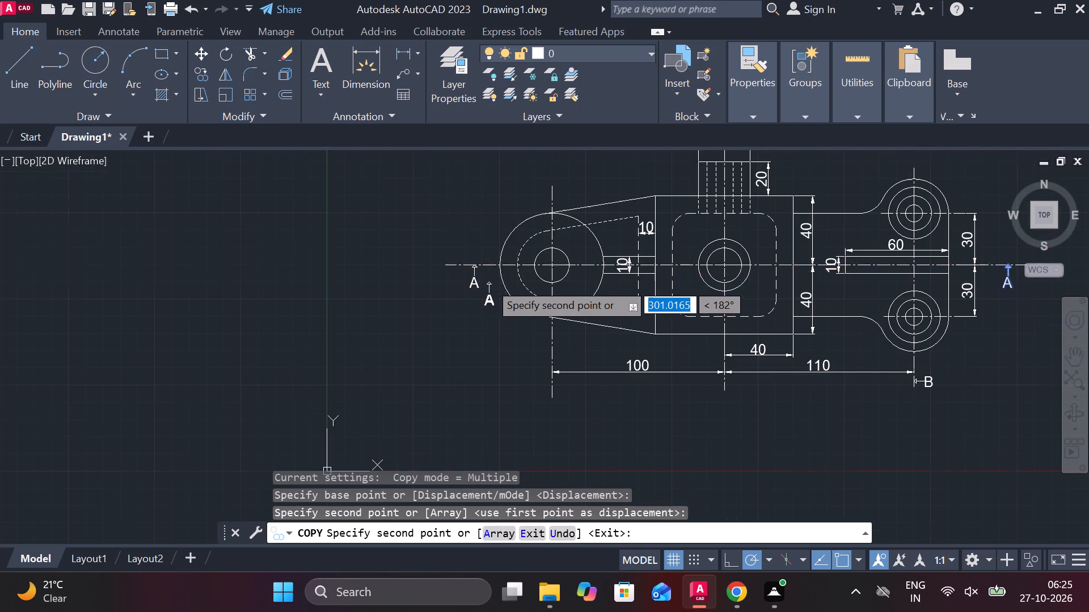
{"action": "key", "text": "Escape"}
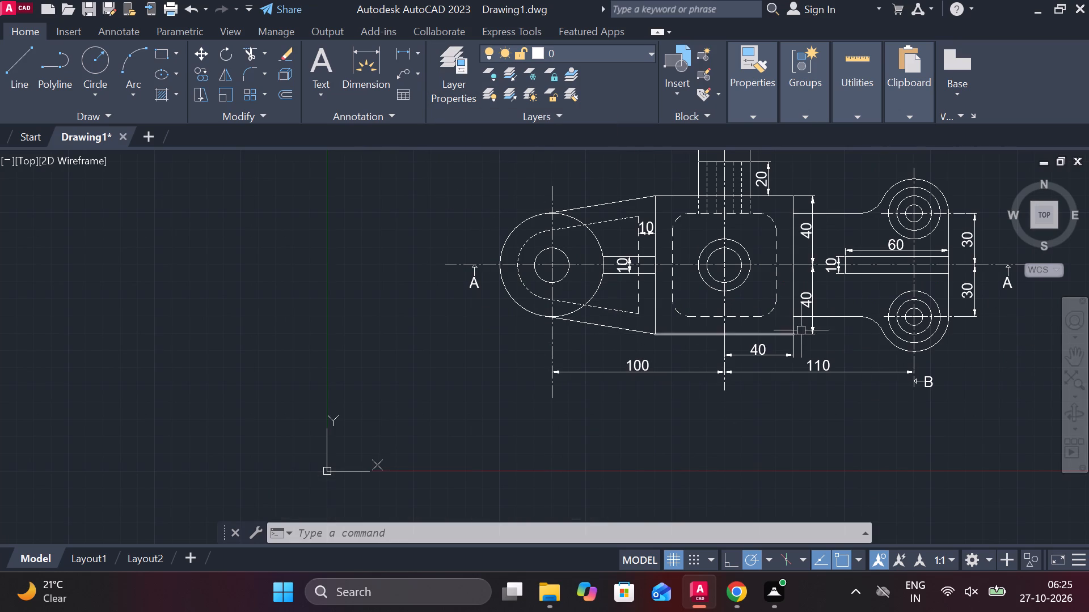
Add a radius dimension to the outer arc of the upper lobe at the part's right end, placing its text outside, up and right.
{"action": "middle_click_drag", "start_coordinate": [792, 270], "coordinate": [689, 324]}
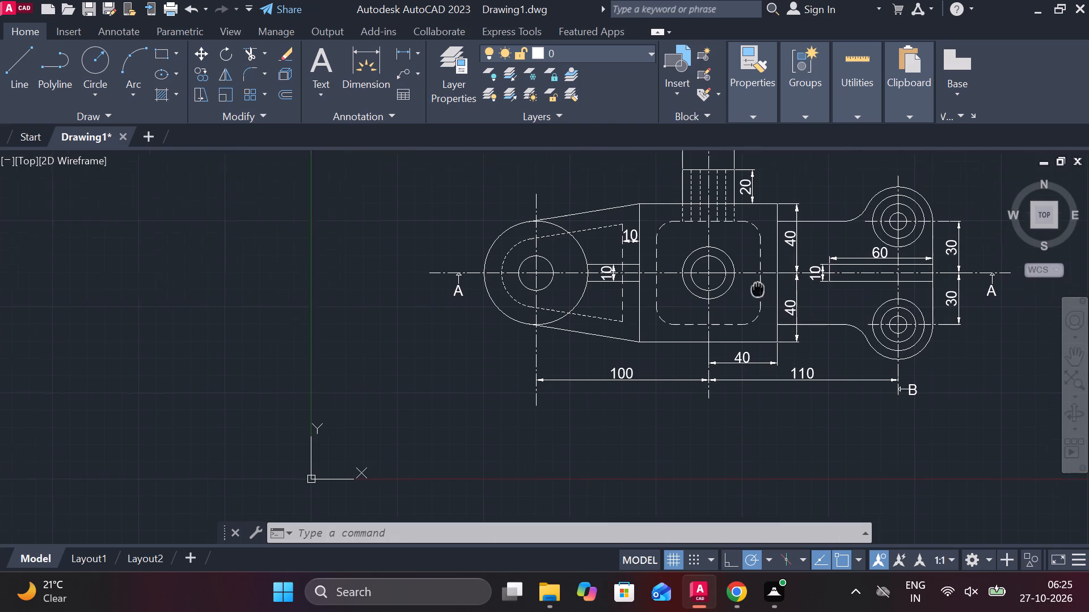
{"action": "middle_click_drag", "start_coordinate": [689, 324], "coordinate": [639, 356]}
{"action": "left_click", "coordinate": [416, 57]}
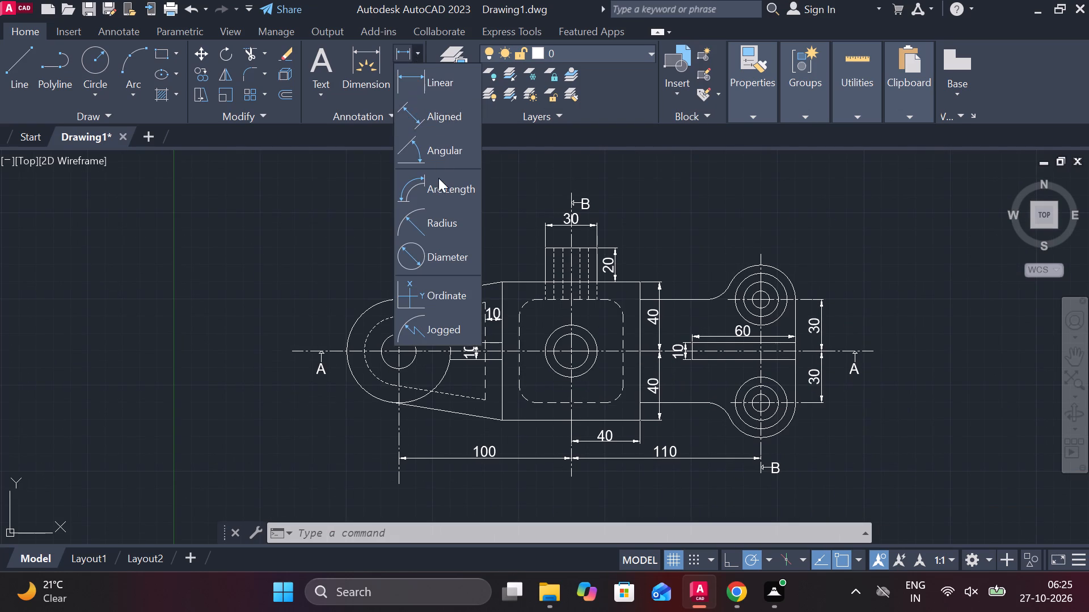
{"action": "left_click", "coordinate": [429, 230]}
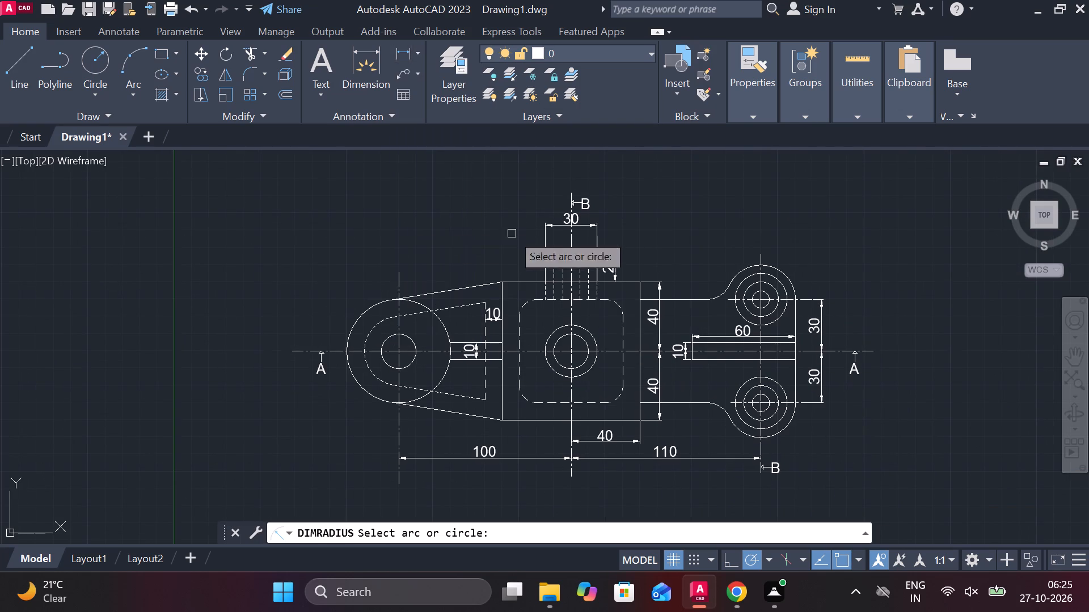
{"action": "scroll", "coordinate": [837, 279], "scroll_direction": "up", "scroll_amount": 2}
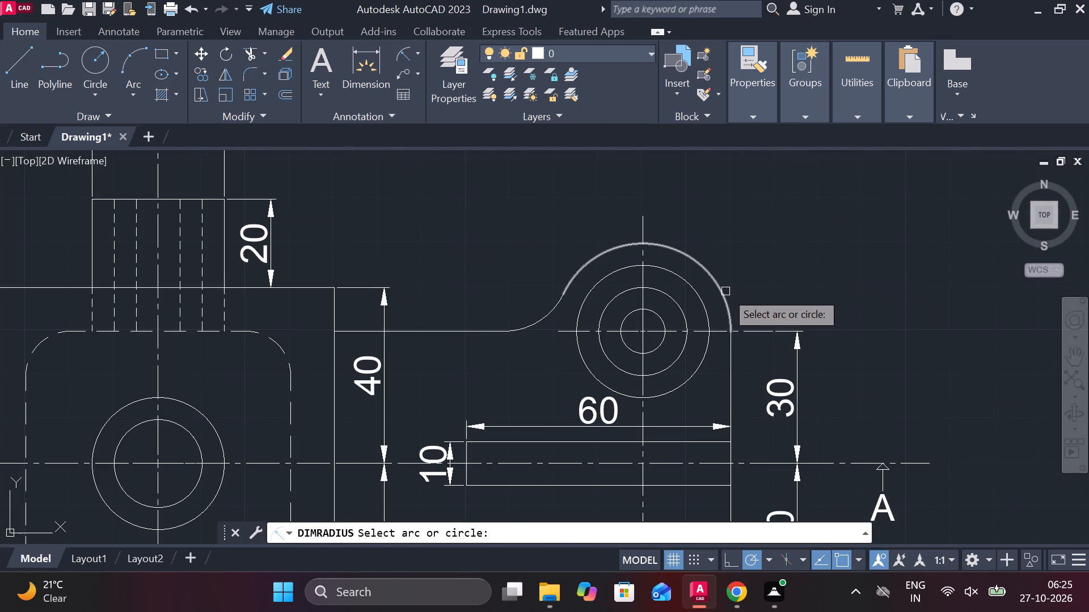
{"action": "left_click", "coordinate": [725, 291]}
{"action": "left_click", "coordinate": [763, 252]}
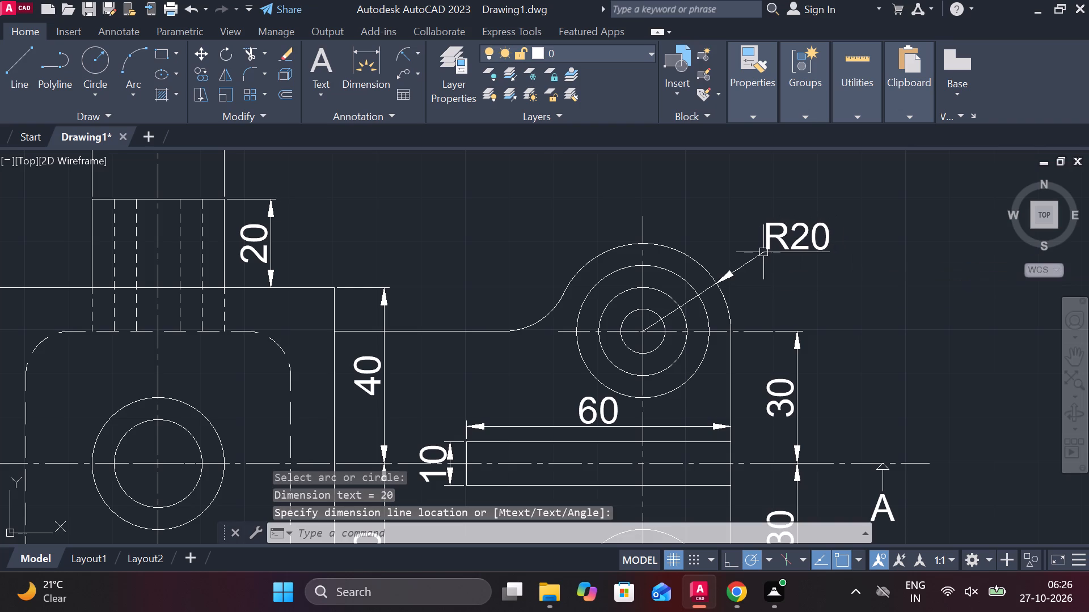
{"action": "left_click", "coordinate": [415, 53]}
{"action": "key", "text": "Escape"}
Attach a multileader to the upper right lobe's innermost circle, landing up and left, with first text line "10 DRILL,20 C' BORE".
{"action": "left_click", "coordinate": [401, 73]}
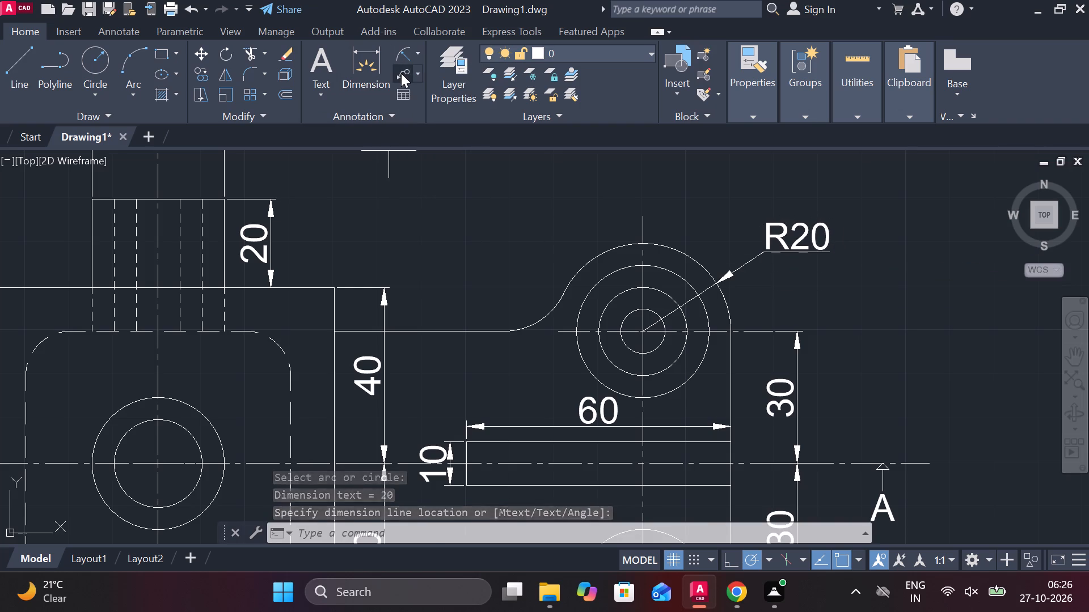
{"action": "left_click", "coordinate": [631, 307]}
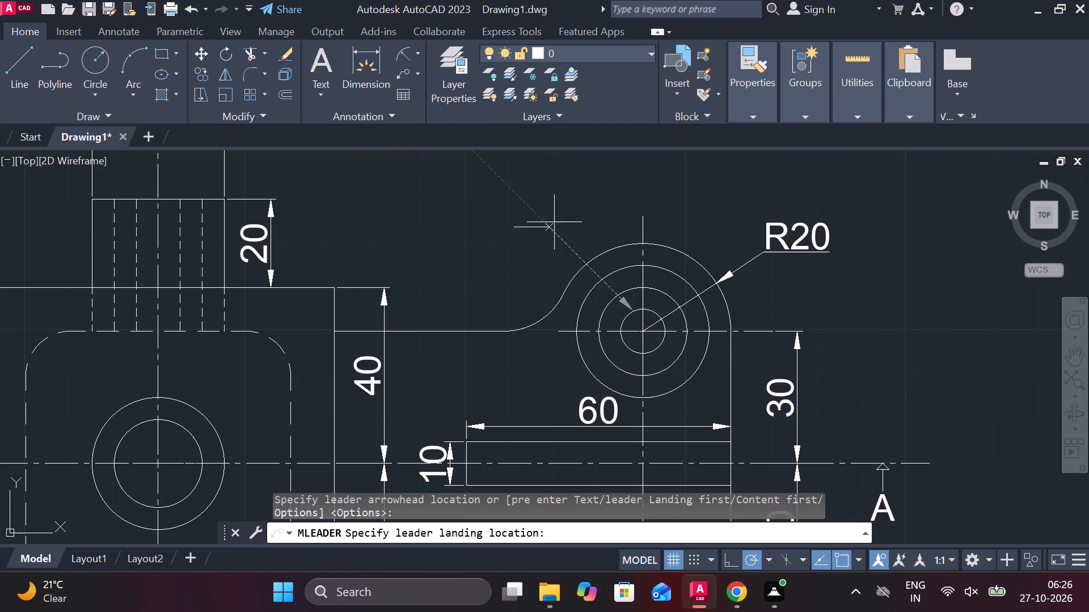
{"action": "left_click", "coordinate": [518, 184]}
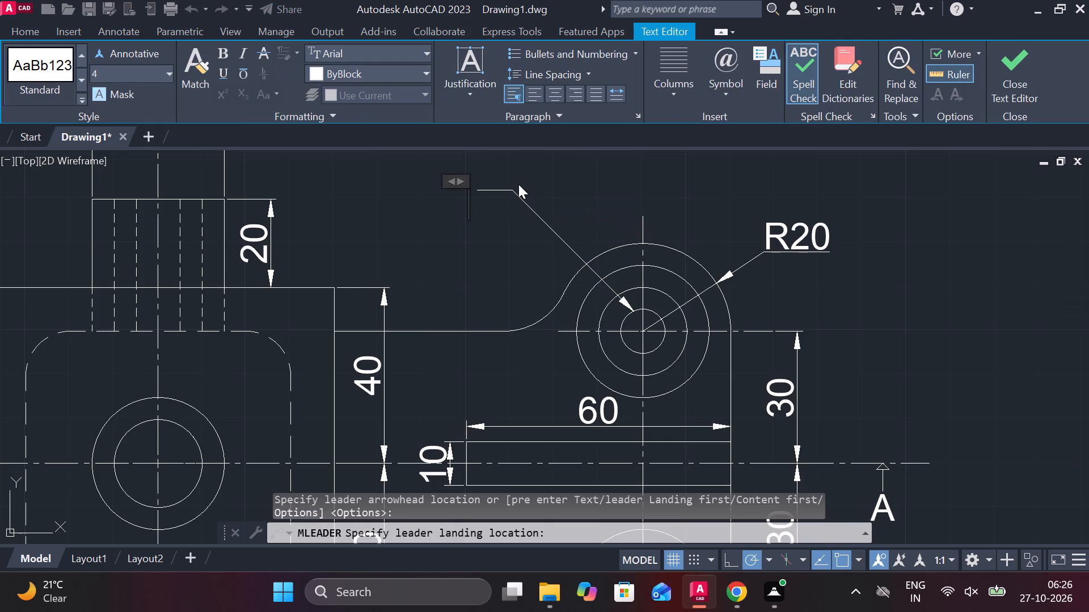
{"action": "type", "text": "10"}
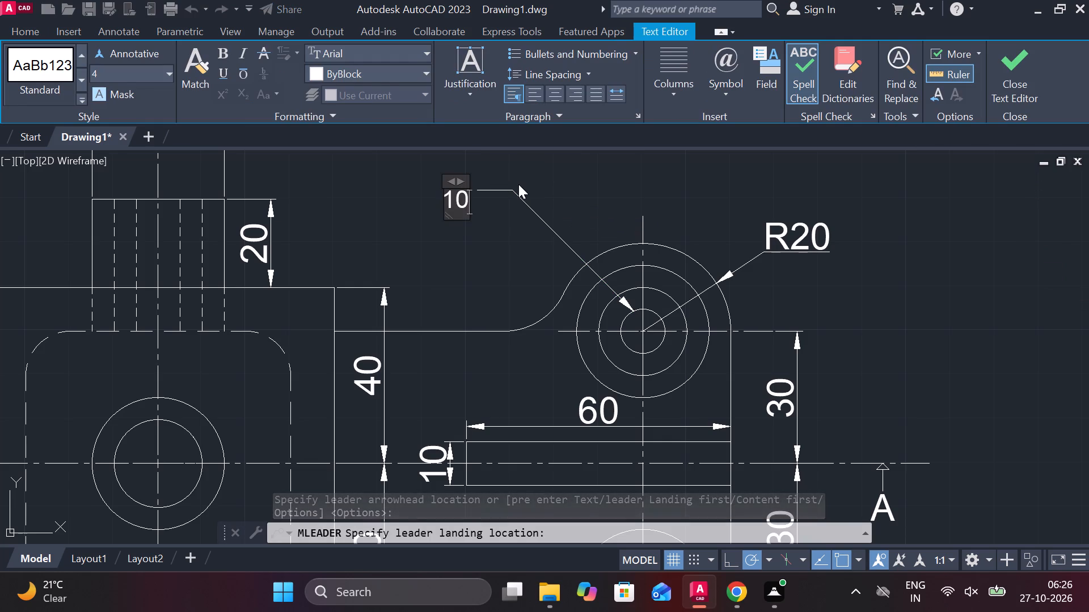
{"action": "key", "text": "space"}
{"action": "type", "text": "DRILL"}
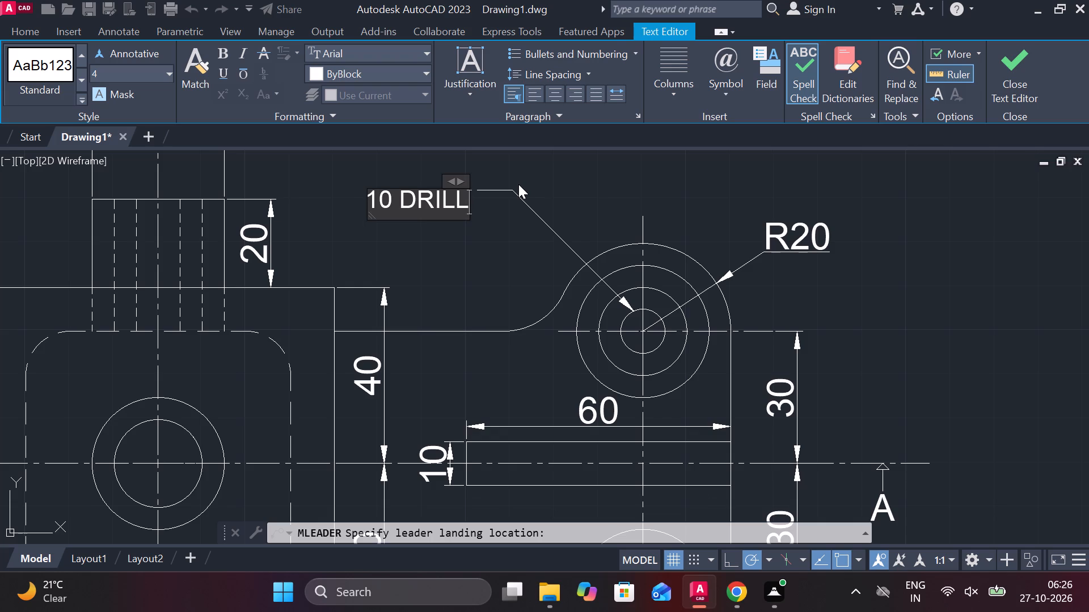
{"action": "type", "text": ",20"}
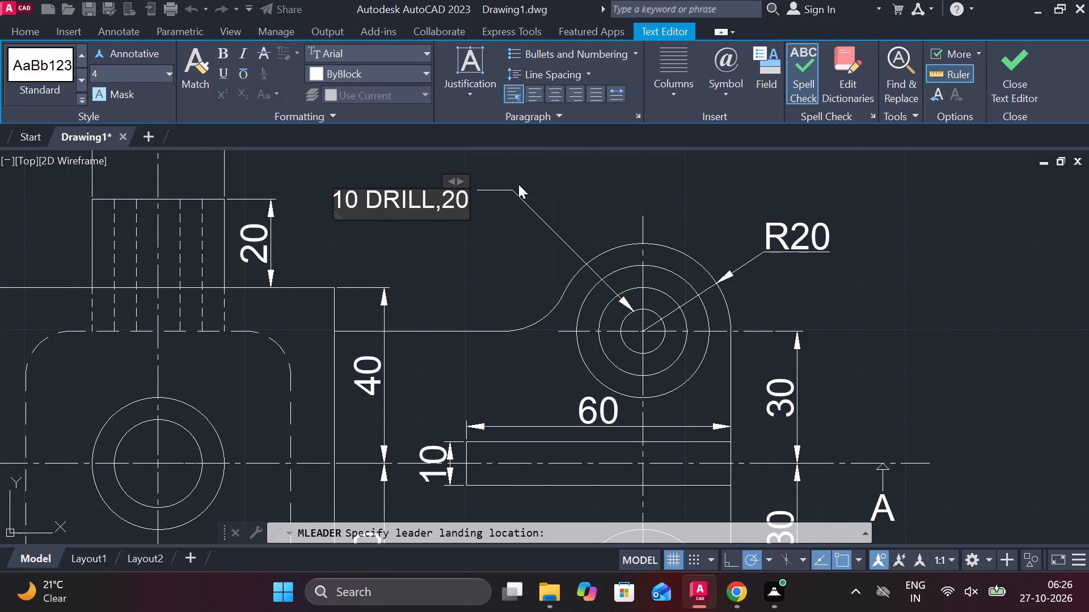
{"action": "key", "text": "space"}
{"action": "key", "text": "c"}
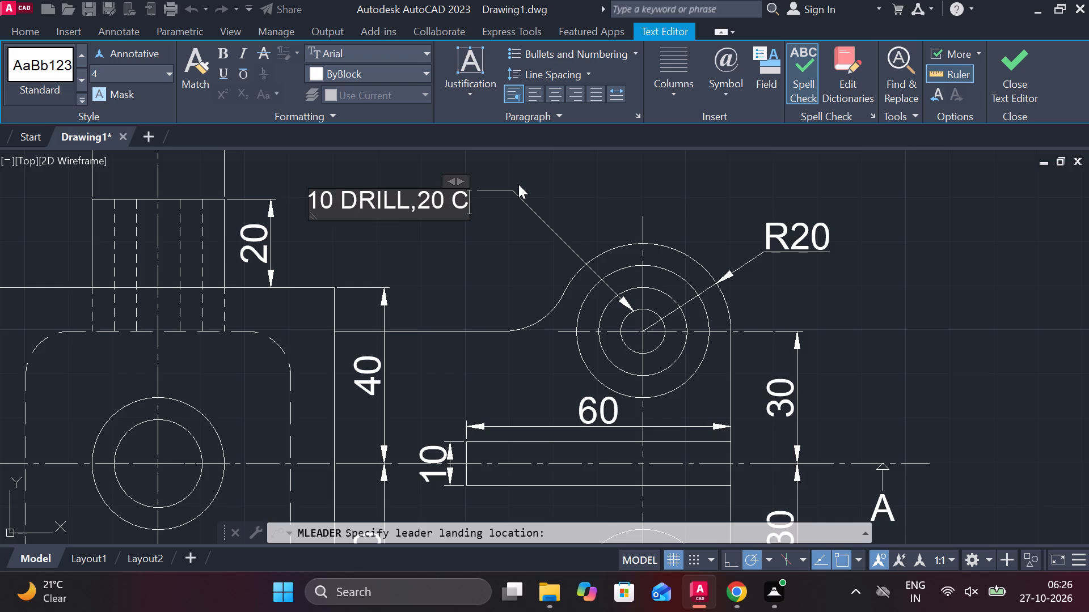
{"action": "key", "text": "shift+quotedbl"}
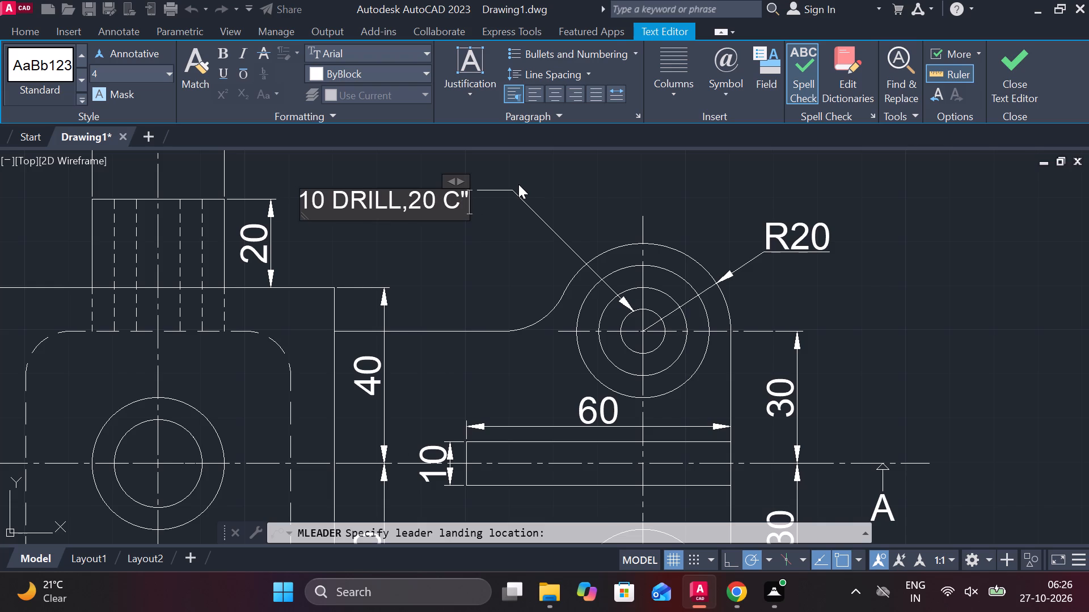
{"action": "key", "text": "BackSpace"}
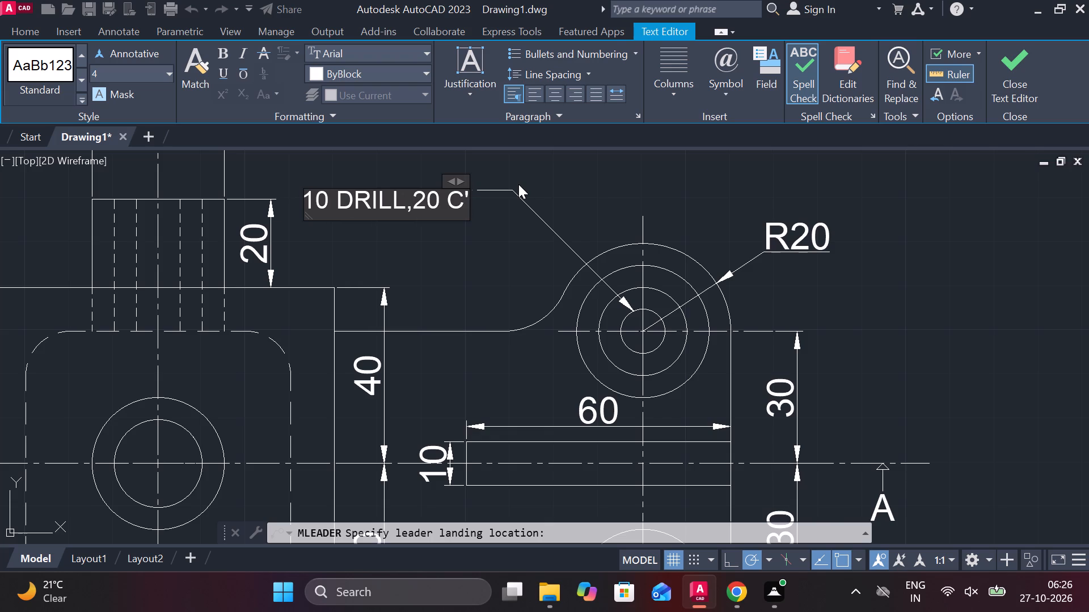
{"action": "type", "text": "bore"}
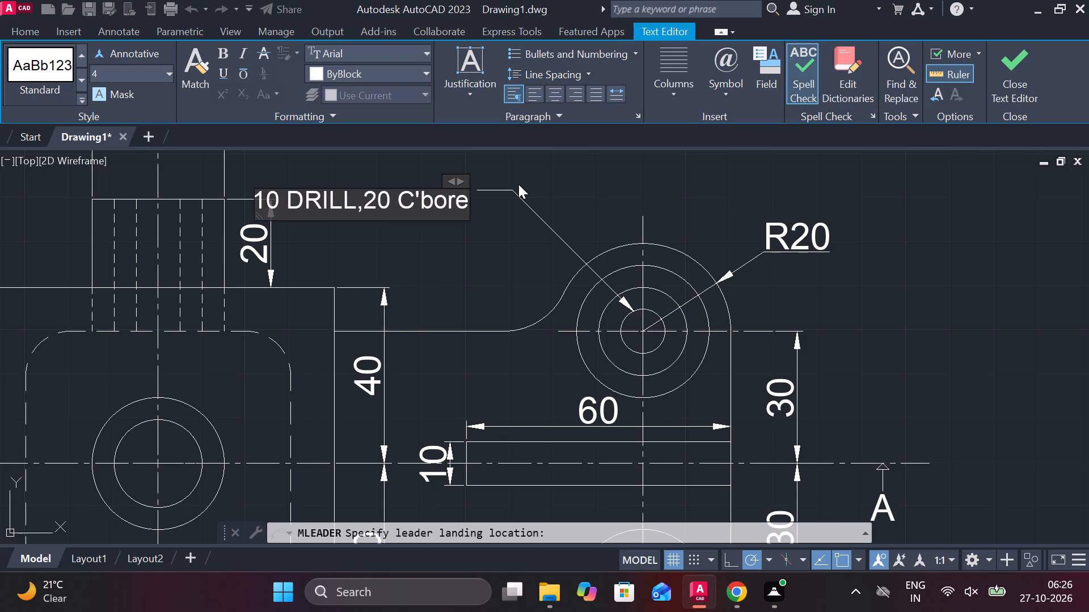
{"action": "key", "text": "BackSpace"}
{"action": "key", "text": "BackSpace"}
{"action": "key", "text": "BackSpace"}
{"action": "key", "text": "BackSpace"}
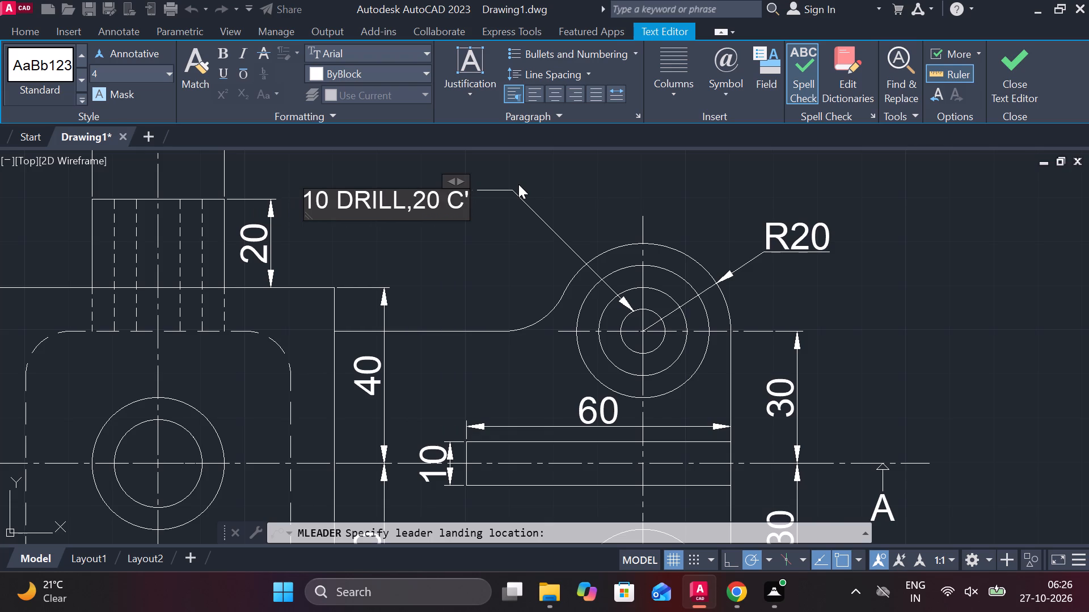
{"action": "type", "text": "BORE"}
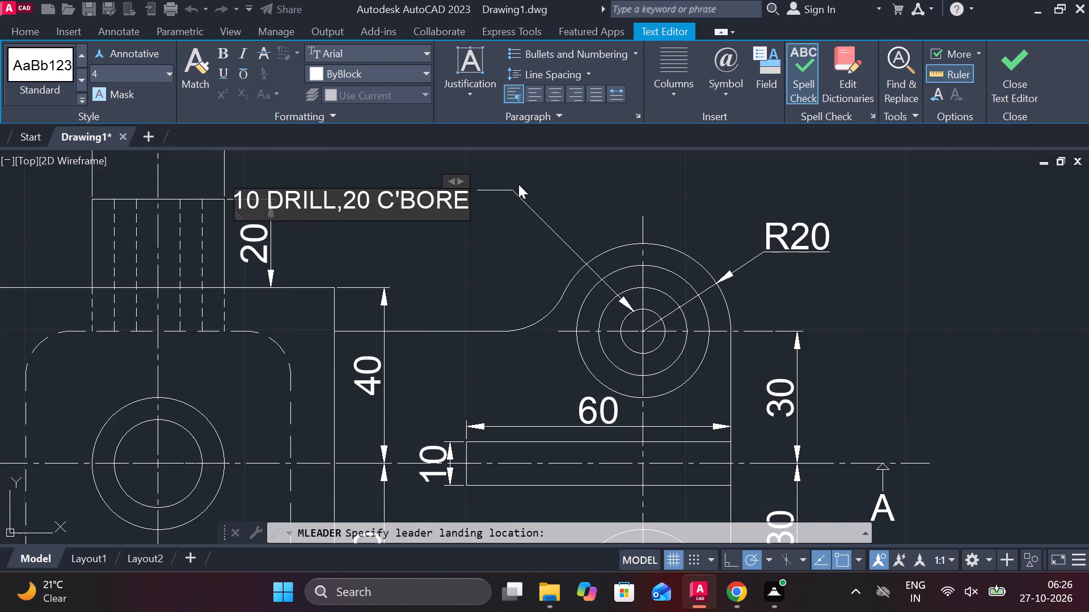
{"action": "key", "text": "Return"}
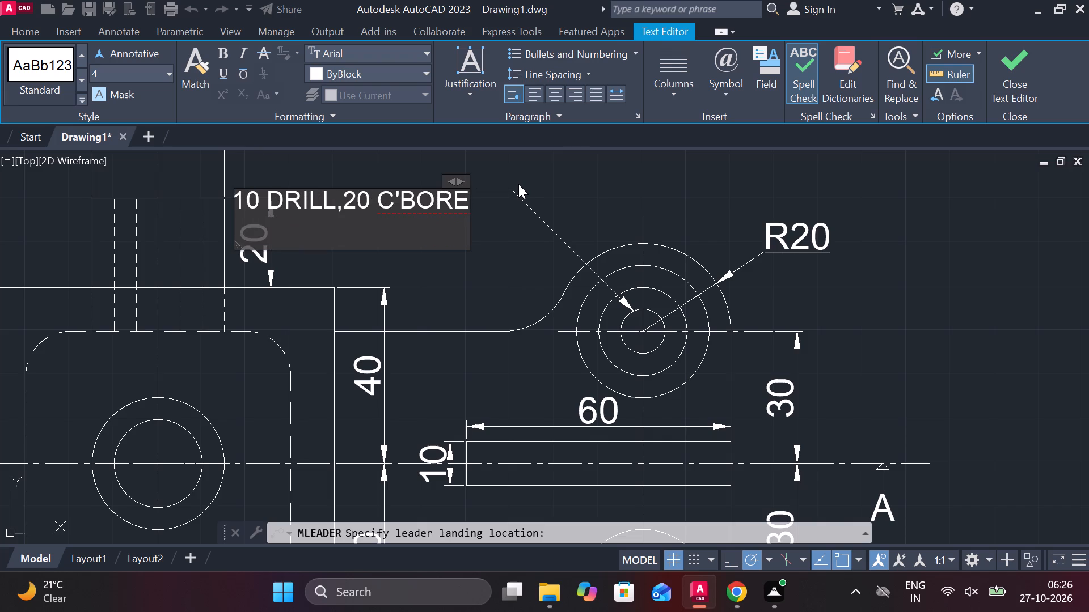
{"action": "key", "text": "Up"}
{"action": "key", "text": "Left"}
{"action": "key", "text": "Left"}
{"action": "key", "text": "Left"}
{"action": "key", "text": "Left"}
{"action": "key", "text": "space"}
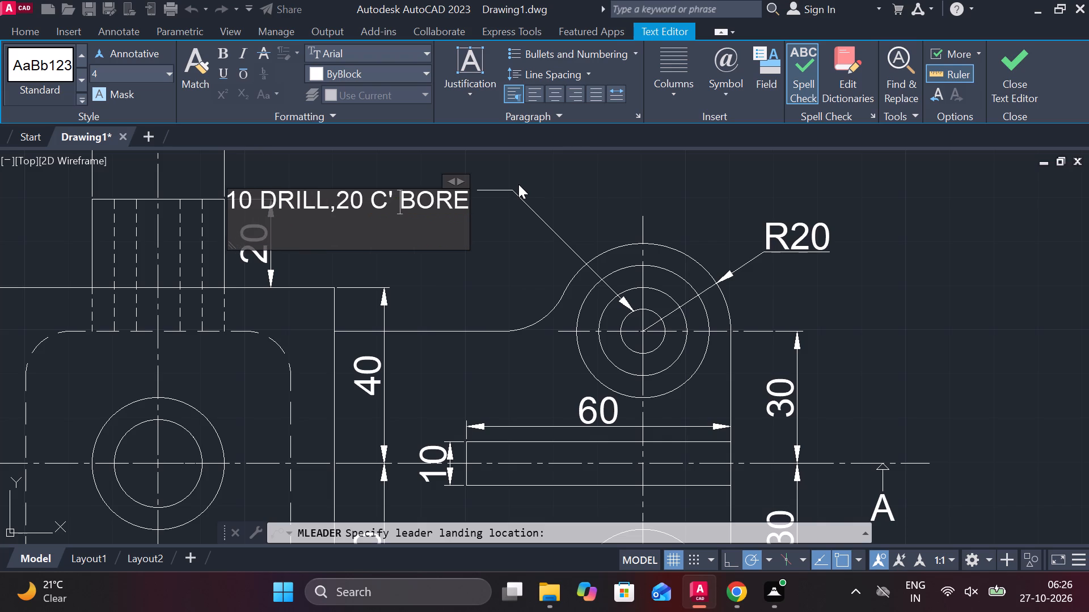
Complete the leader note with the second text line "15 DEEP,2 HOLES" and close the text editor.
{"action": "key", "text": "Right"}
{"action": "key", "text": "Right"}
{"action": "key", "text": "Right"}
{"action": "key", "text": "Right"}
{"action": "key", "text": "Right"}
{"action": "key", "text": "Right"}
{"action": "type", "text": "15"}
{"action": "key", "text": "space"}
{"action": "type", "text": "DEEP"}
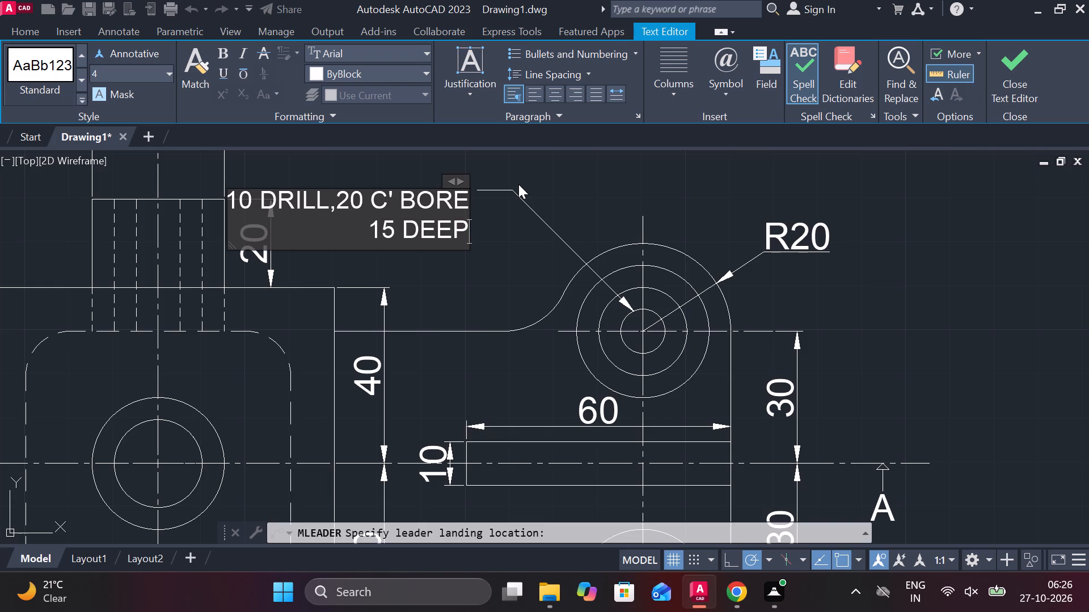
{"action": "key", "text": "comma"}
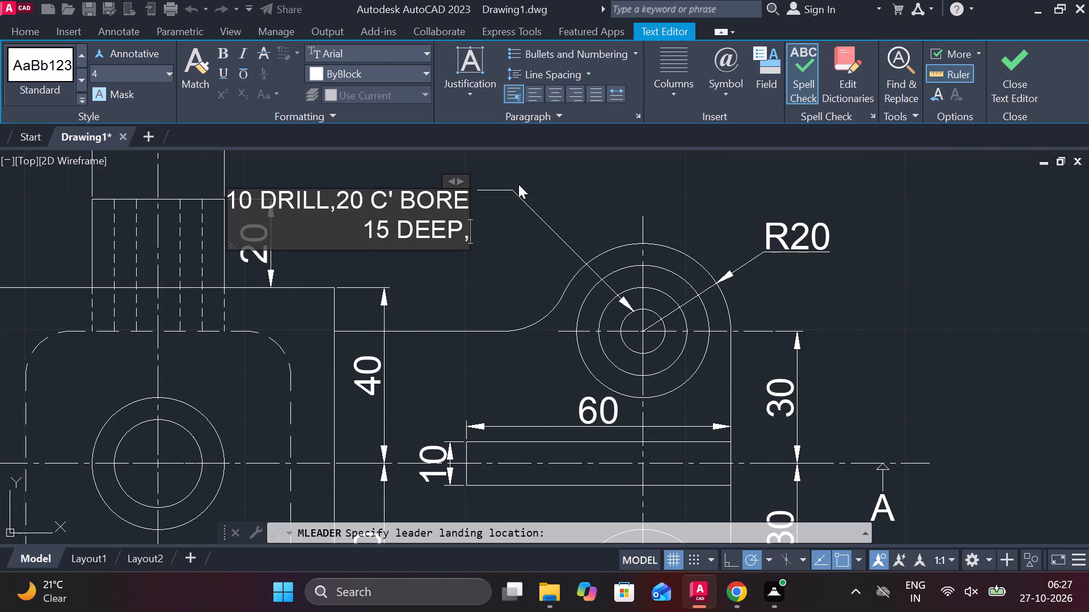
{"action": "key", "text": "2"}
{"action": "key", "text": "space"}
{"action": "type", "text": "HOLES"}
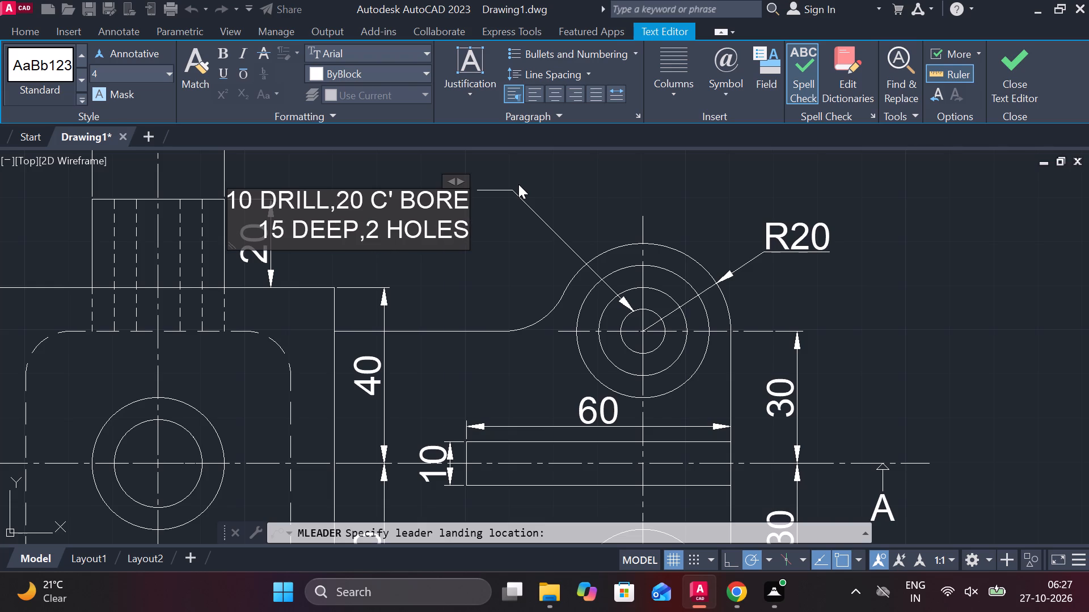
{"action": "left_click", "coordinate": [997, 75]}
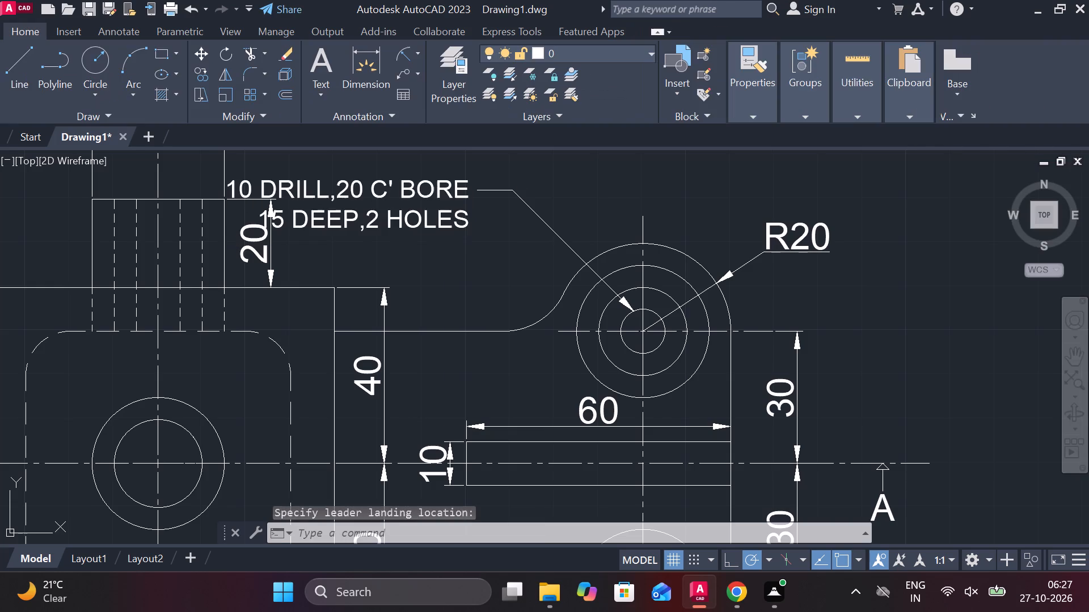
Shift the hole note's leader landing right, nearly above the upper lobe's hole, so its text clears the vertical 20 dimension.
{"action": "scroll", "coordinate": [476, 245], "scroll_direction": "down", "scroll_amount": 1}
{"action": "middle_click_drag", "start_coordinate": [476, 245], "coordinate": [757, 275]}
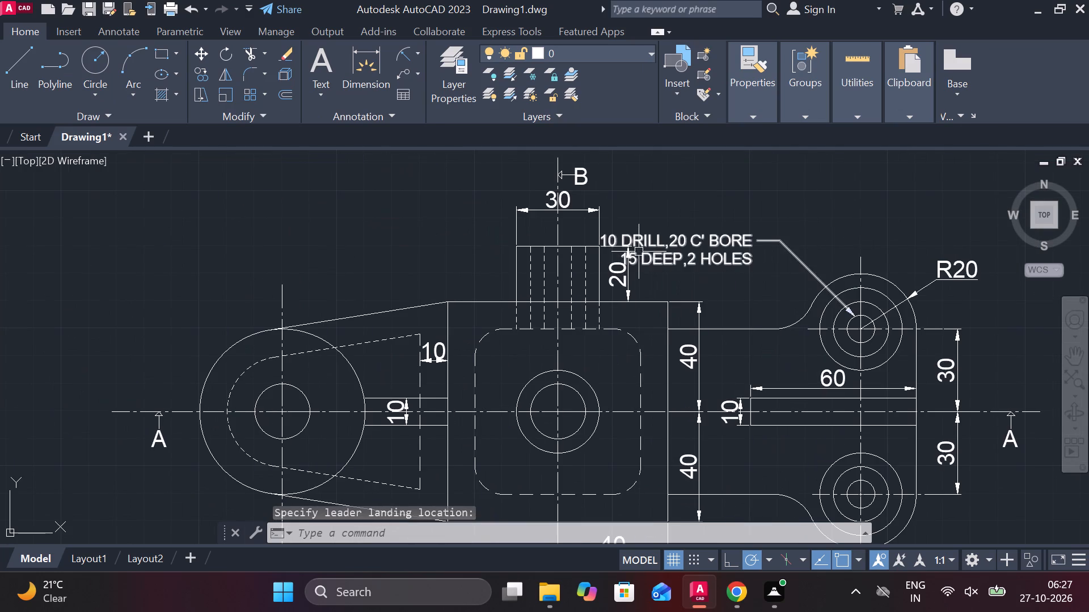
{"action": "middle_click", "coordinate": [661, 253]}
{"action": "middle_click_drag", "start_coordinate": [701, 305], "coordinate": [649, 301]}
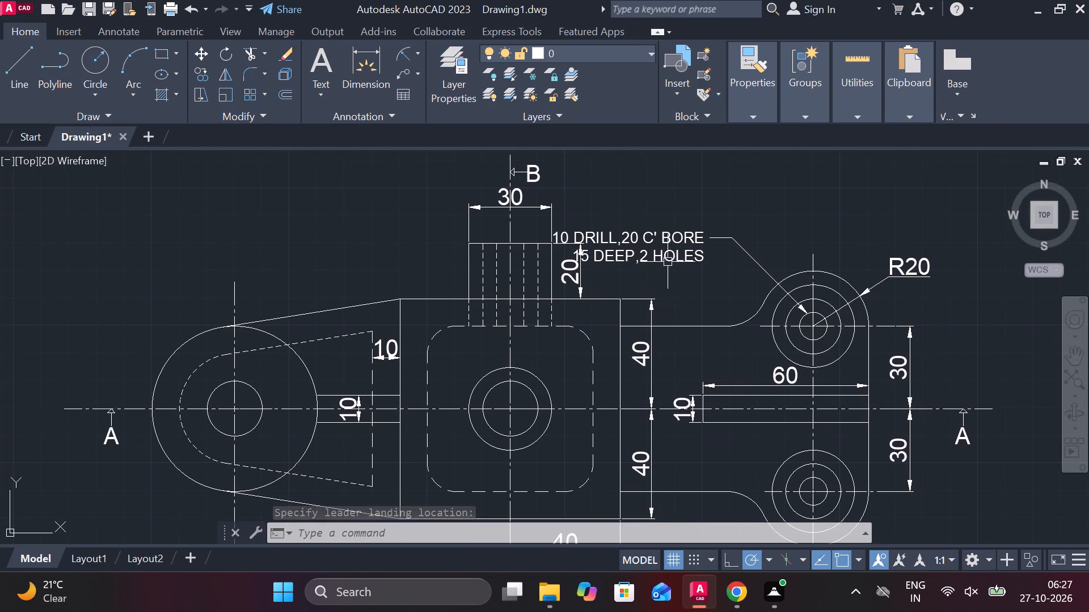
{"action": "left_click", "coordinate": [673, 240]}
{"action": "left_click", "coordinate": [733, 238]}
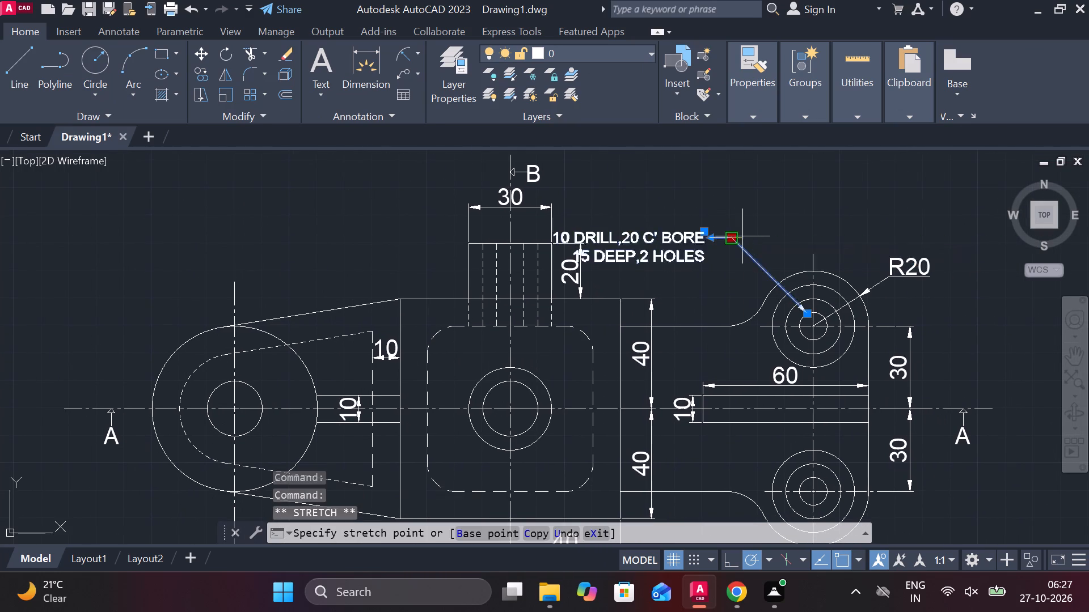
{"action": "left_click", "coordinate": [792, 248]}
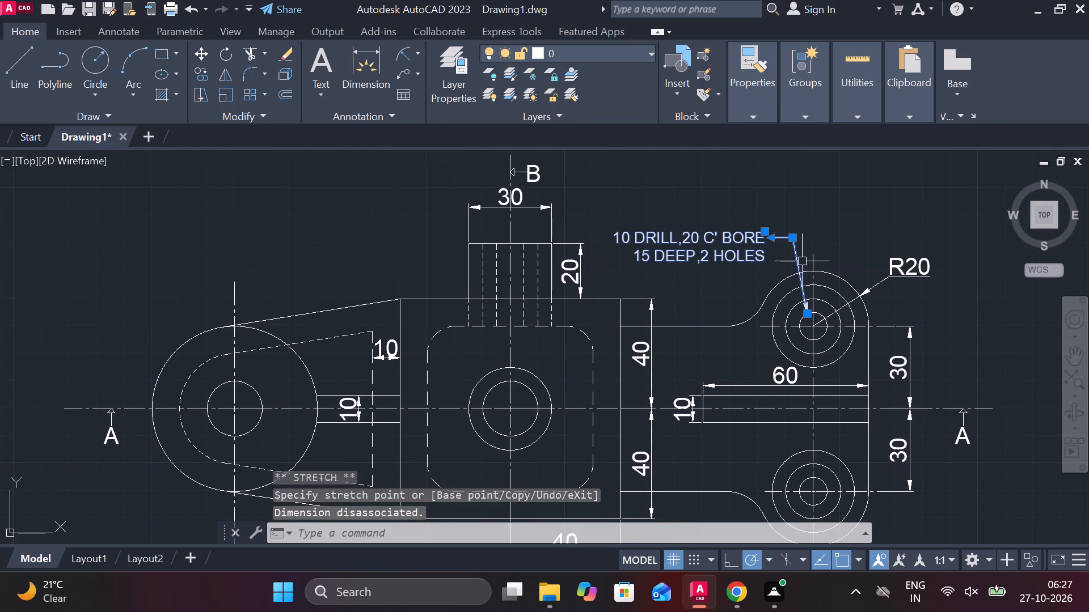
{"action": "key", "text": "Escape"}
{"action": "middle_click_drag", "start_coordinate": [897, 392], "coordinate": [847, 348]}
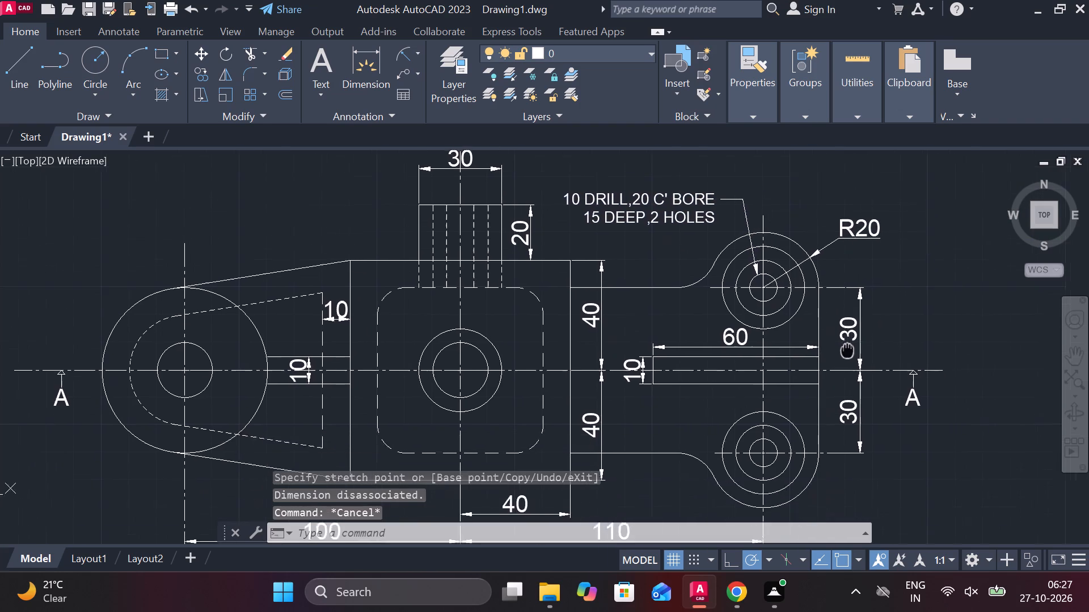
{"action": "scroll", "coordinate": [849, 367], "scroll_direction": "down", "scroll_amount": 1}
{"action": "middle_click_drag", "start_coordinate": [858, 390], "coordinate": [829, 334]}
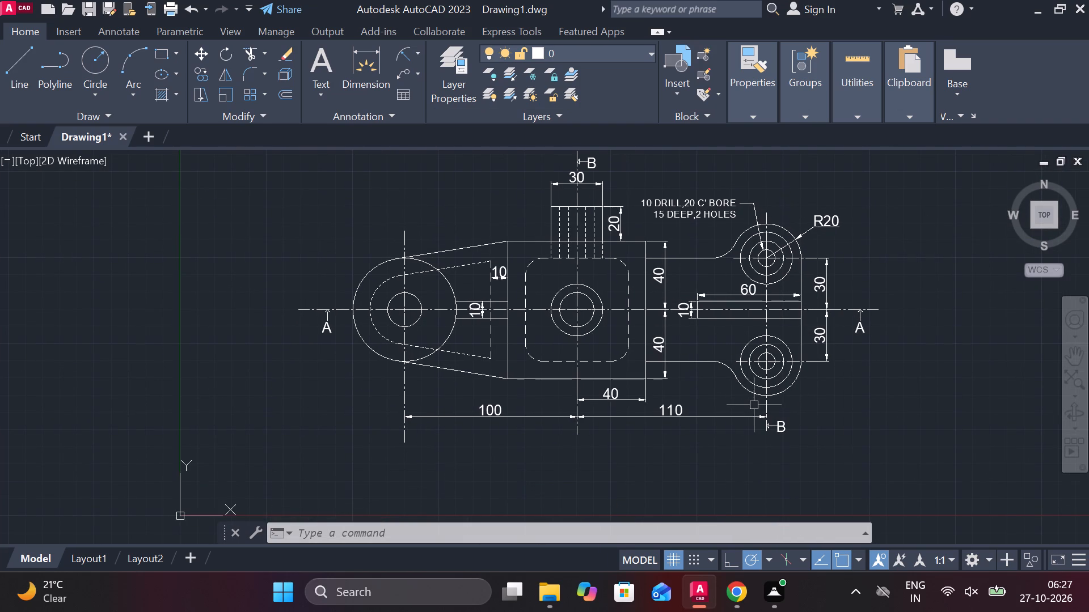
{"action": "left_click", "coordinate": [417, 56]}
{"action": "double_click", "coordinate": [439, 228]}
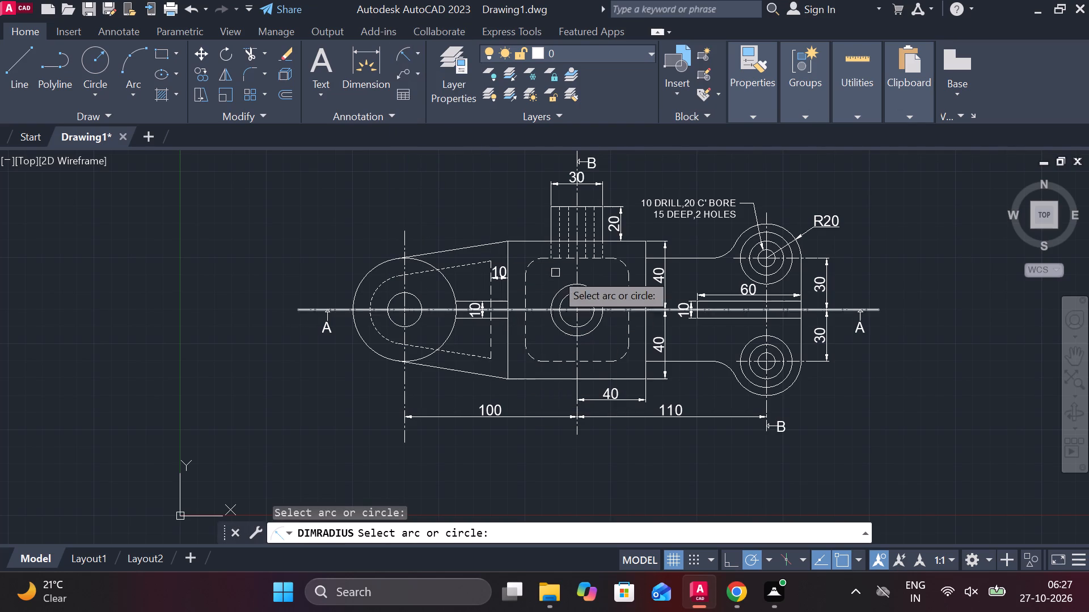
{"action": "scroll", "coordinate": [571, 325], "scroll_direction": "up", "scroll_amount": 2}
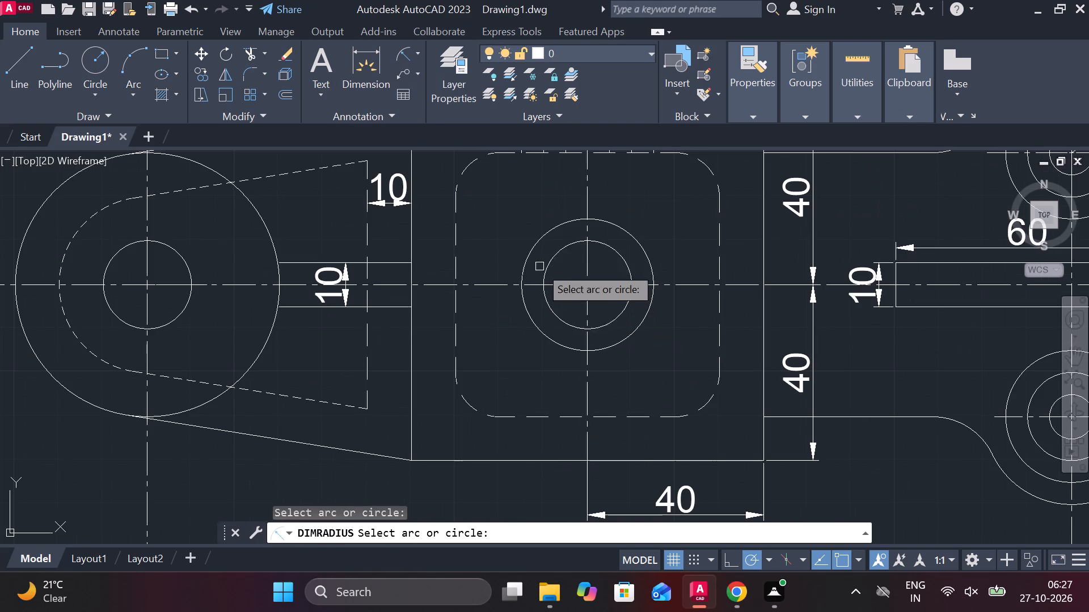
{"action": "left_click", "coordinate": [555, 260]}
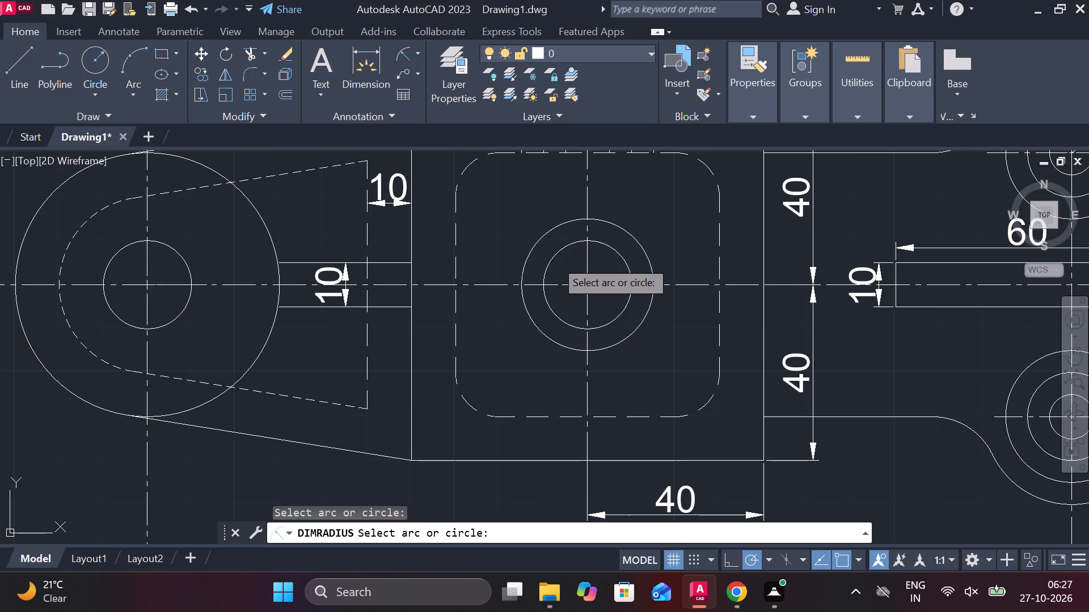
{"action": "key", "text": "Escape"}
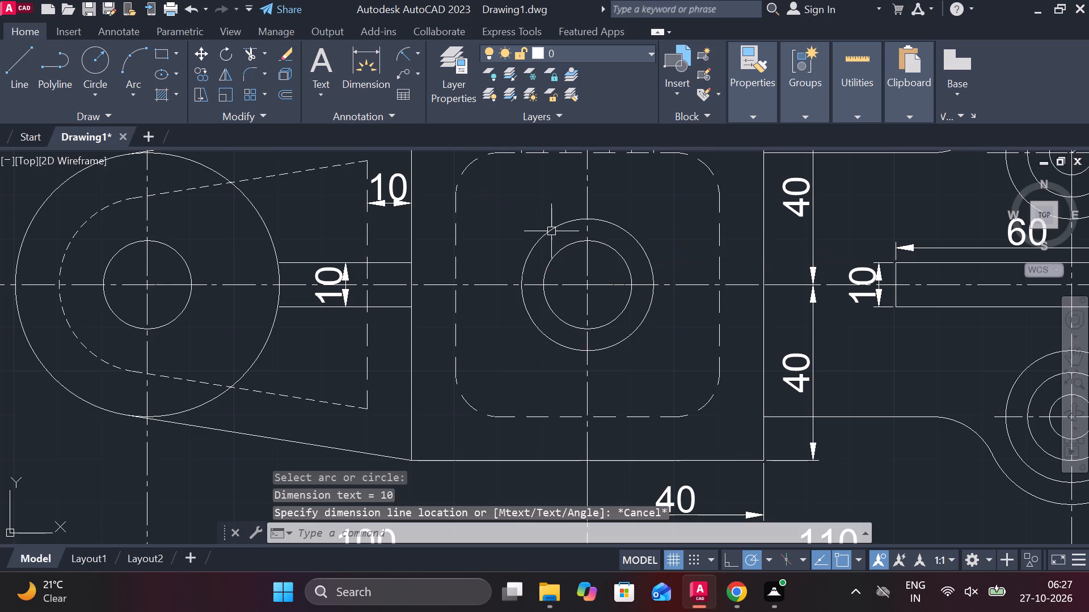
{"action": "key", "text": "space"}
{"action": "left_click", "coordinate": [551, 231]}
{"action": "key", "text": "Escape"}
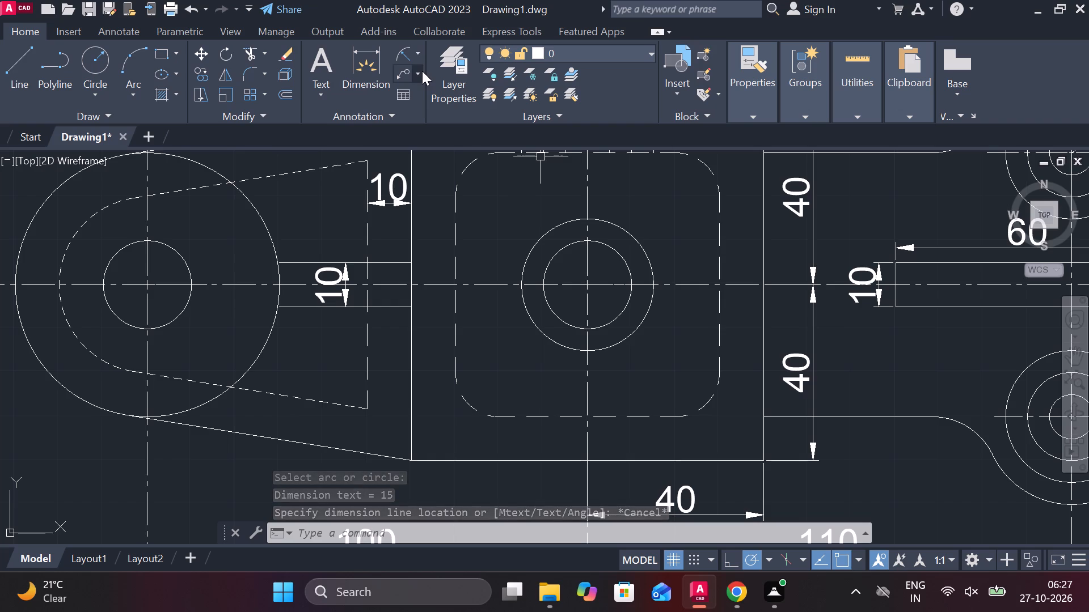
Attach a multileader to the central hole's inner circle, landing above and left of the square body, with the text "20 DRILL".
{"action": "left_click", "coordinate": [403, 70]}
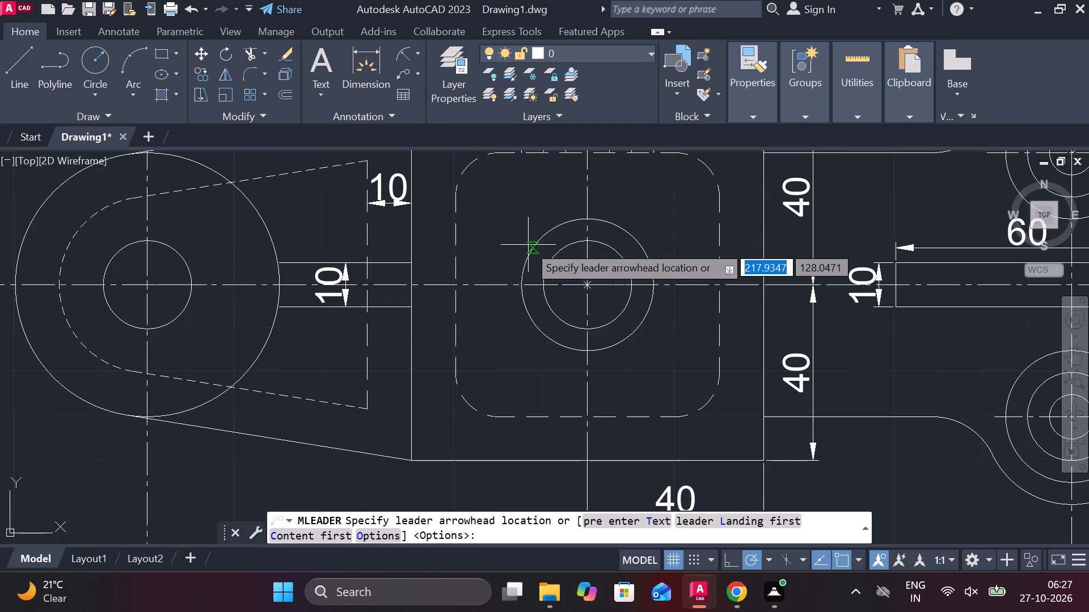
{"action": "left_click", "coordinate": [552, 261]}
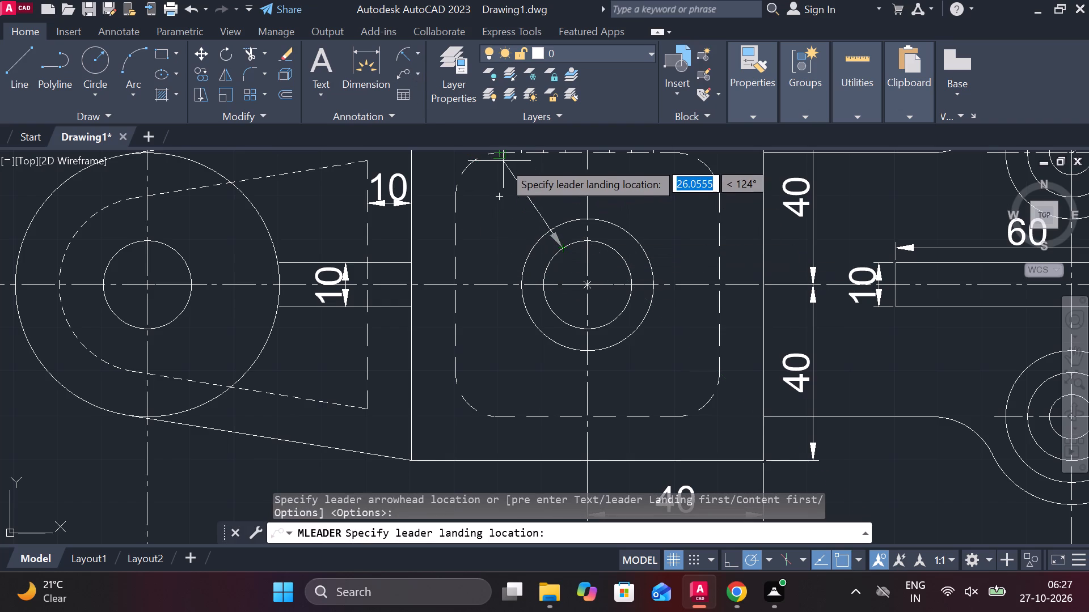
{"action": "scroll", "coordinate": [543, 202], "scroll_direction": "down", "scroll_amount": 2}
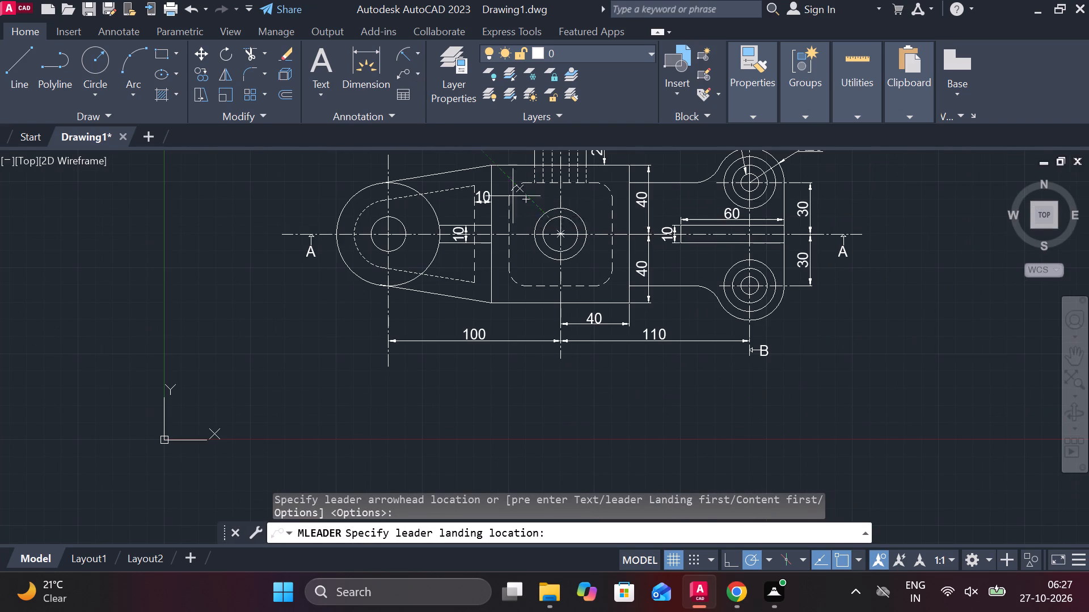
{"action": "scroll", "coordinate": [482, 165], "scroll_direction": "up", "scroll_amount": 2}
{"action": "middle_click_drag", "start_coordinate": [529, 191], "coordinate": [601, 257]}
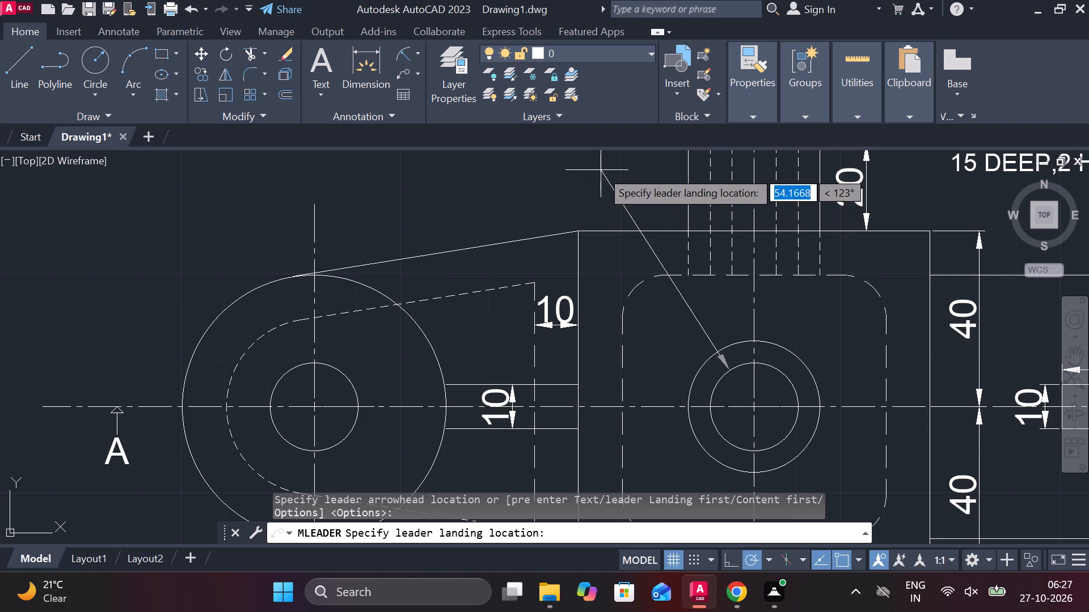
{"action": "left_click", "coordinate": [601, 168]}
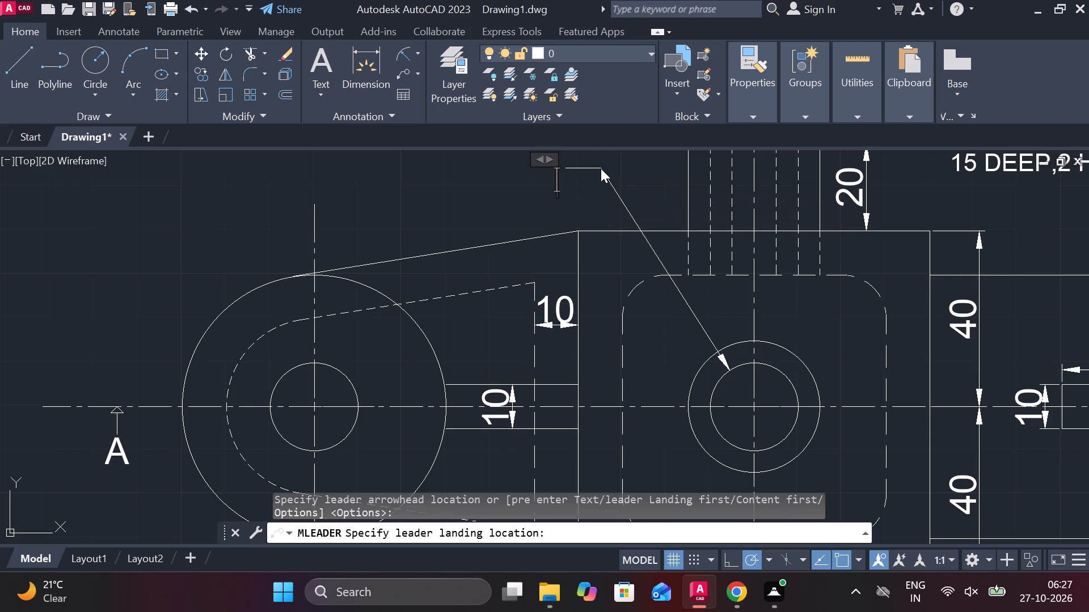
{"action": "key", "text": "2"}
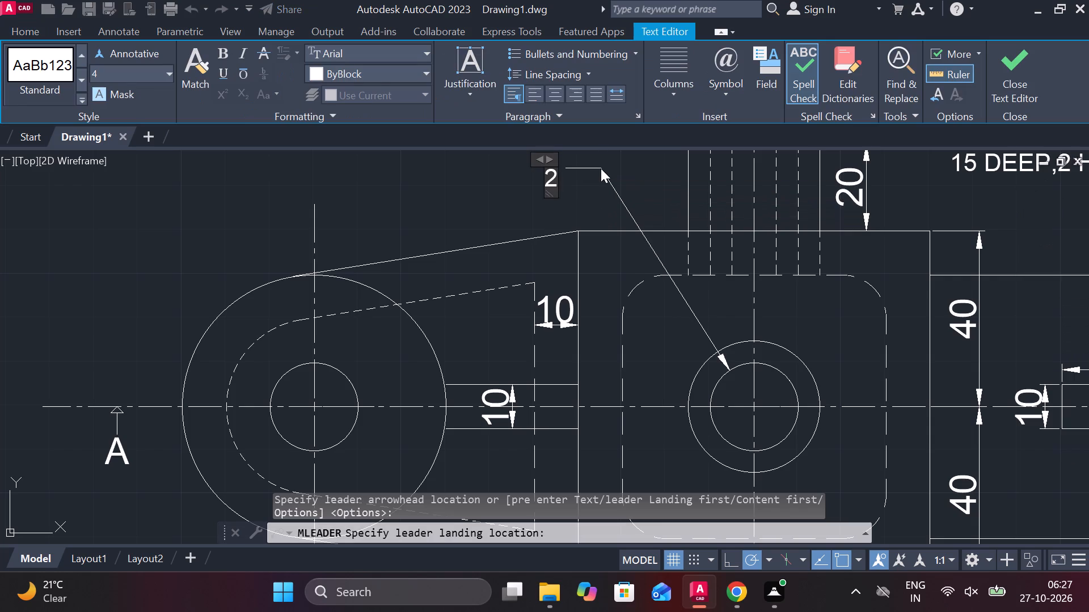
{"action": "key", "text": "0"}
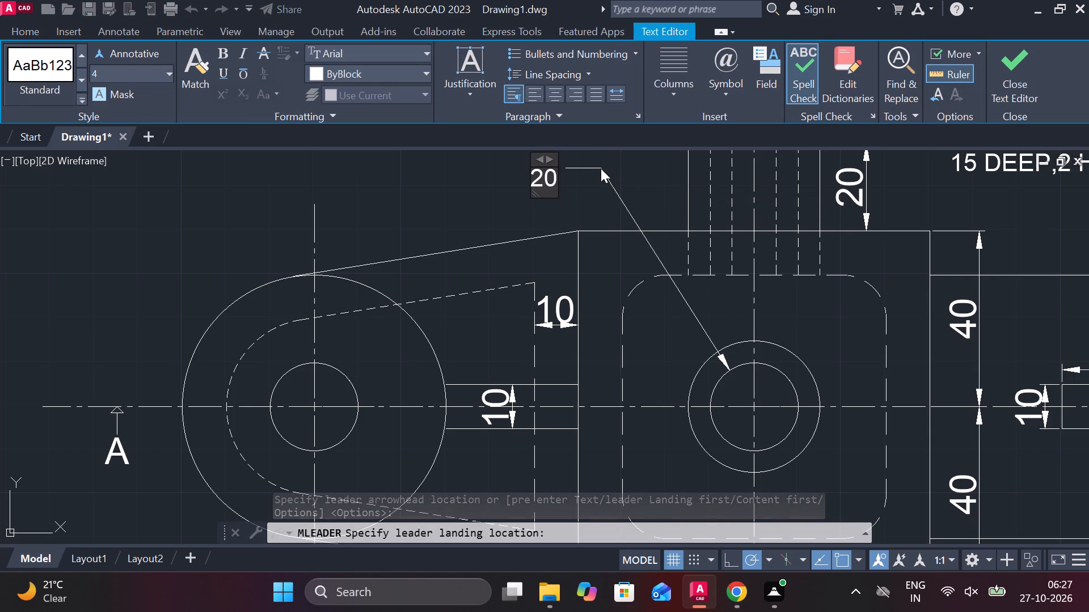
{"action": "key", "text": "space"}
{"action": "type", "text": "DRILL"}
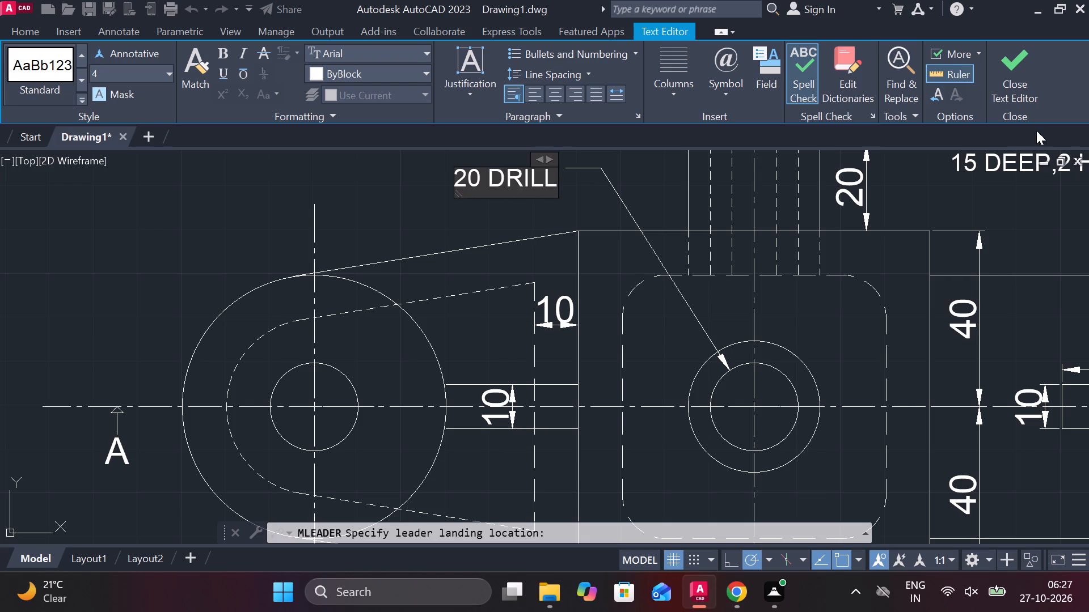
{"action": "left_click", "coordinate": [1029, 88]}
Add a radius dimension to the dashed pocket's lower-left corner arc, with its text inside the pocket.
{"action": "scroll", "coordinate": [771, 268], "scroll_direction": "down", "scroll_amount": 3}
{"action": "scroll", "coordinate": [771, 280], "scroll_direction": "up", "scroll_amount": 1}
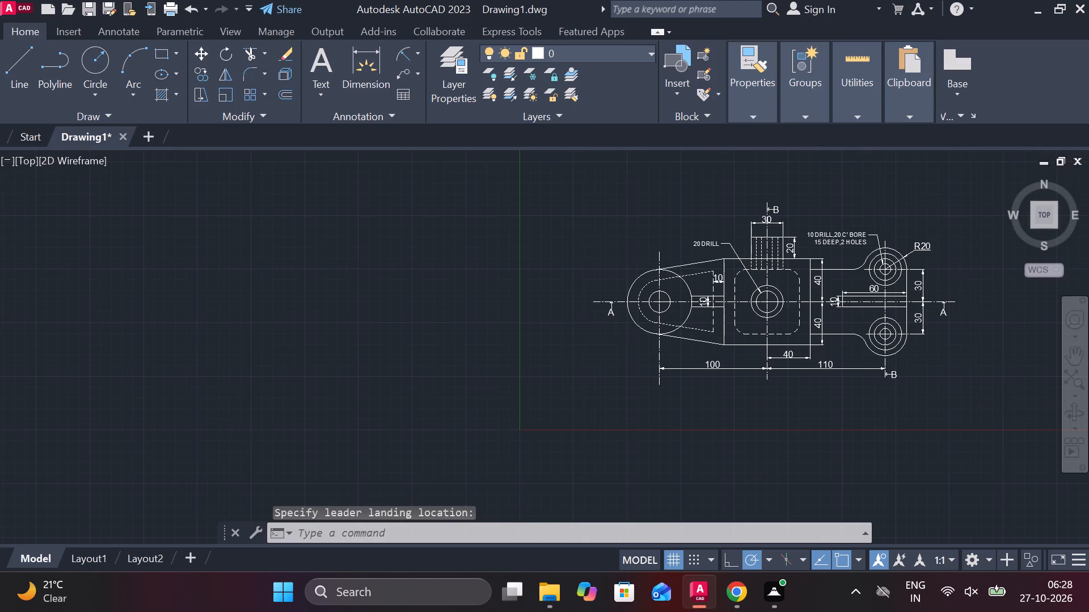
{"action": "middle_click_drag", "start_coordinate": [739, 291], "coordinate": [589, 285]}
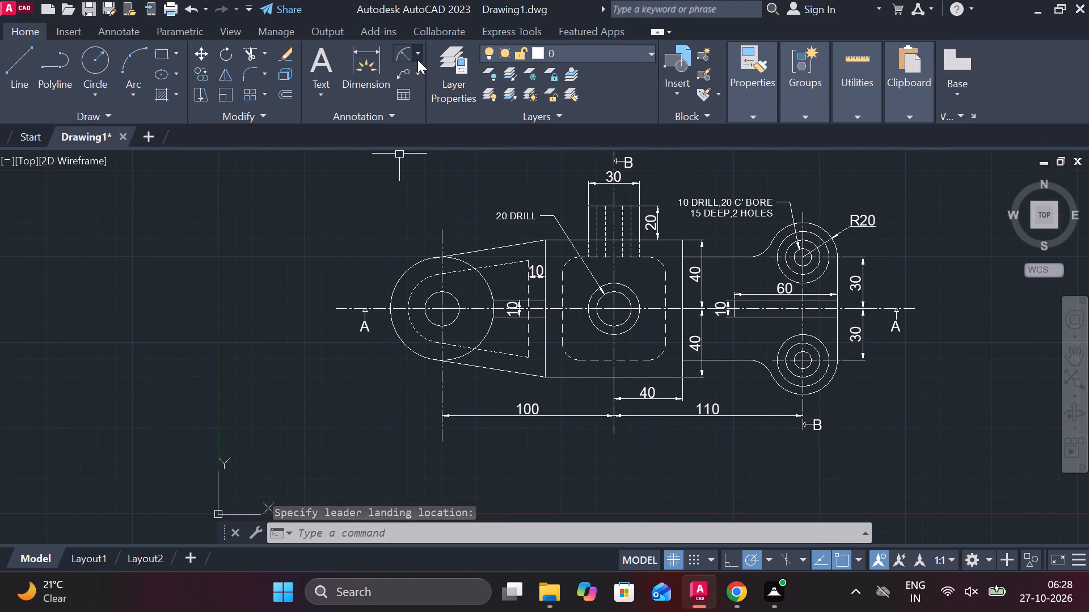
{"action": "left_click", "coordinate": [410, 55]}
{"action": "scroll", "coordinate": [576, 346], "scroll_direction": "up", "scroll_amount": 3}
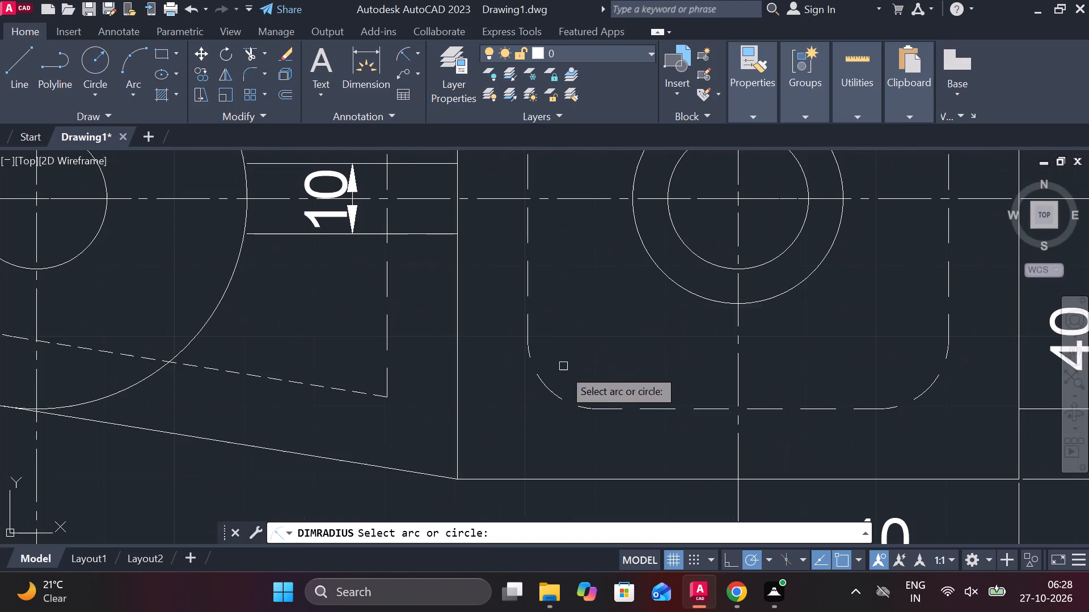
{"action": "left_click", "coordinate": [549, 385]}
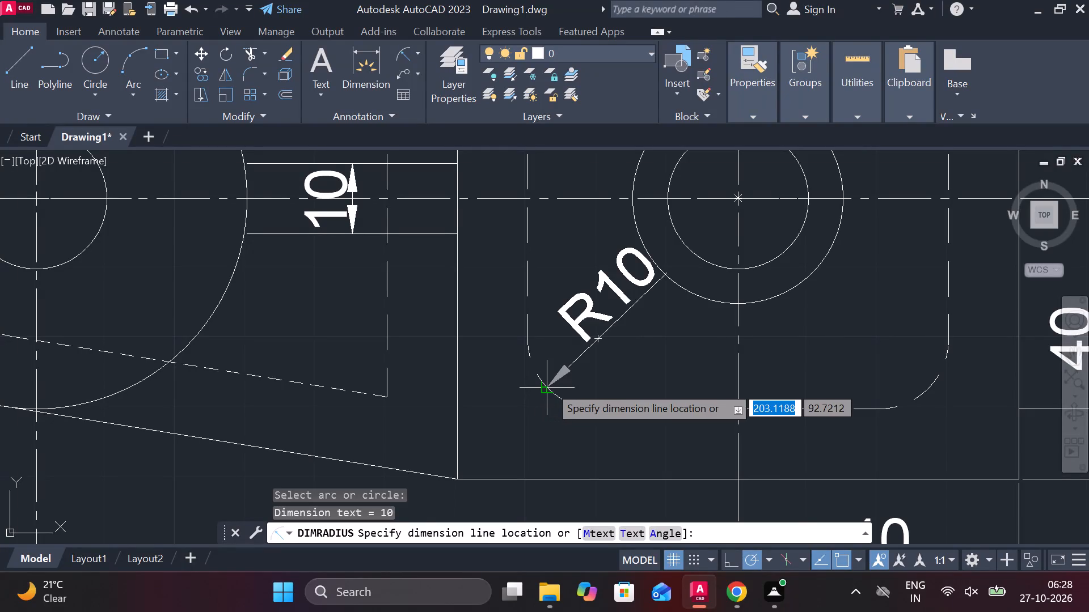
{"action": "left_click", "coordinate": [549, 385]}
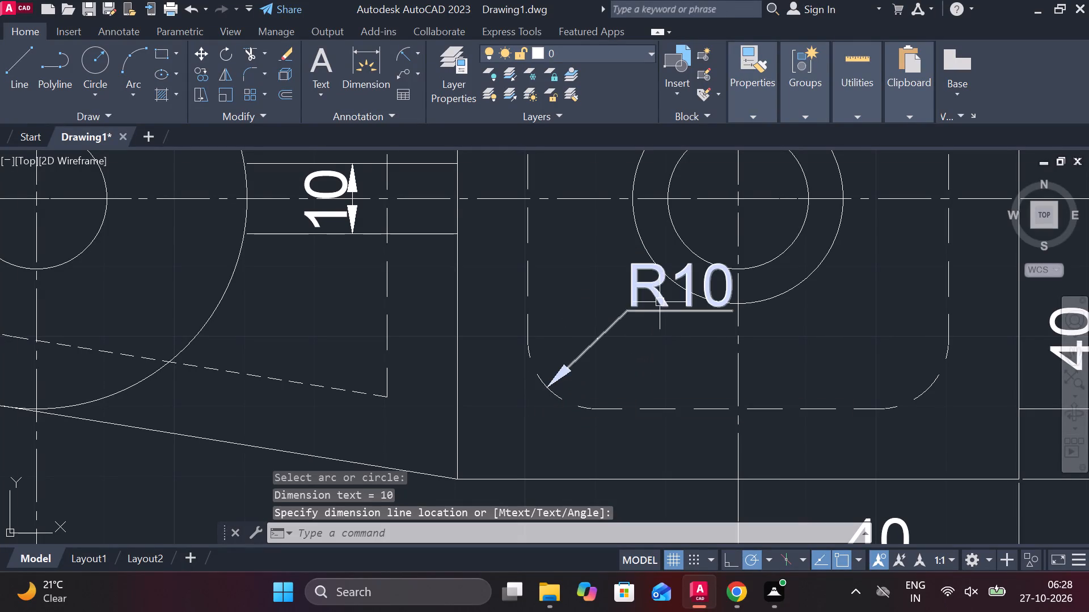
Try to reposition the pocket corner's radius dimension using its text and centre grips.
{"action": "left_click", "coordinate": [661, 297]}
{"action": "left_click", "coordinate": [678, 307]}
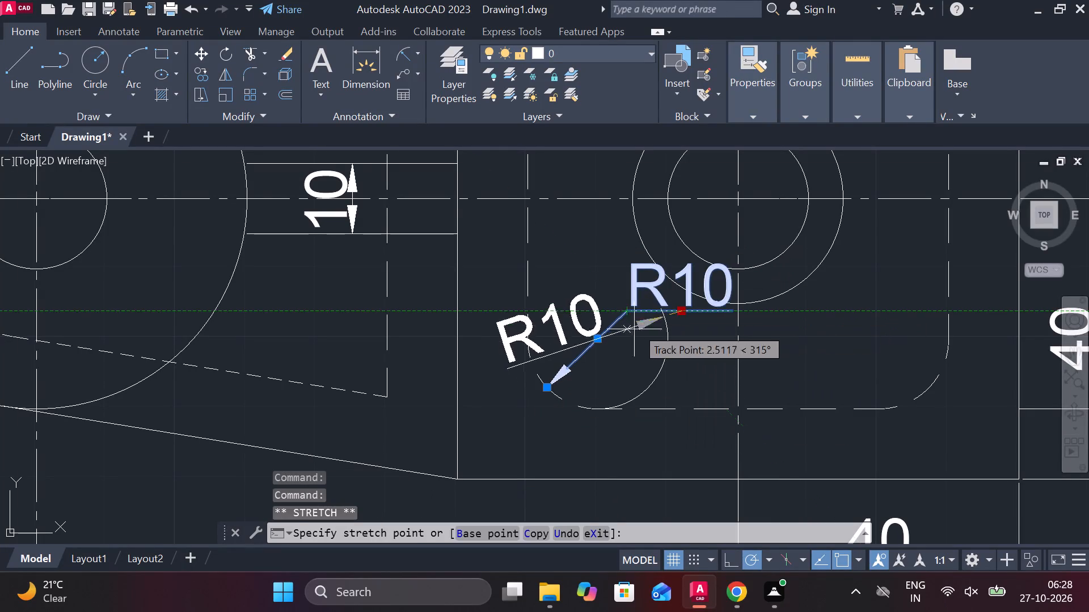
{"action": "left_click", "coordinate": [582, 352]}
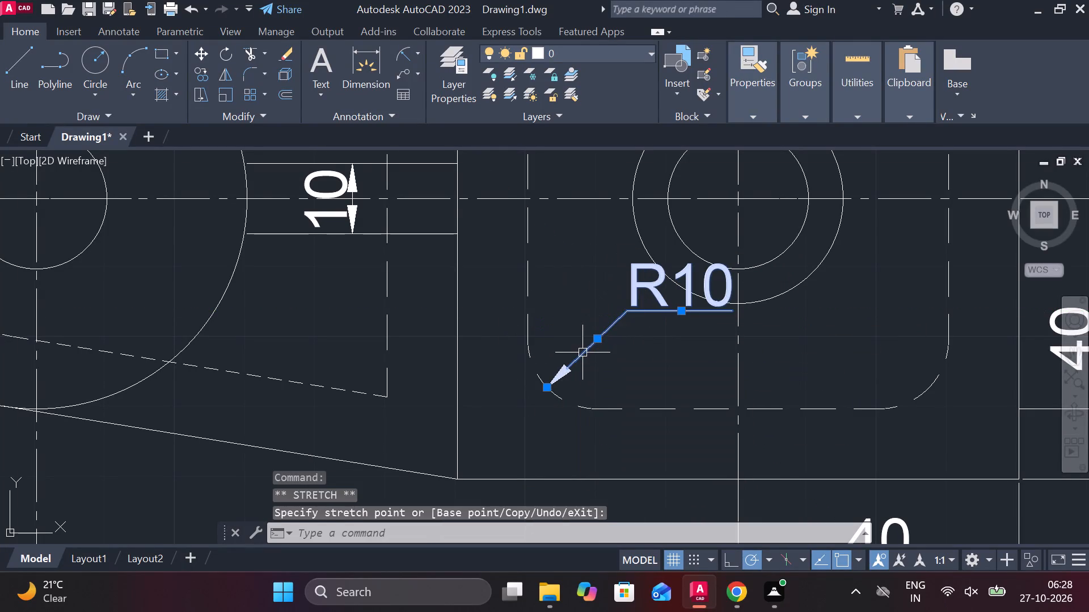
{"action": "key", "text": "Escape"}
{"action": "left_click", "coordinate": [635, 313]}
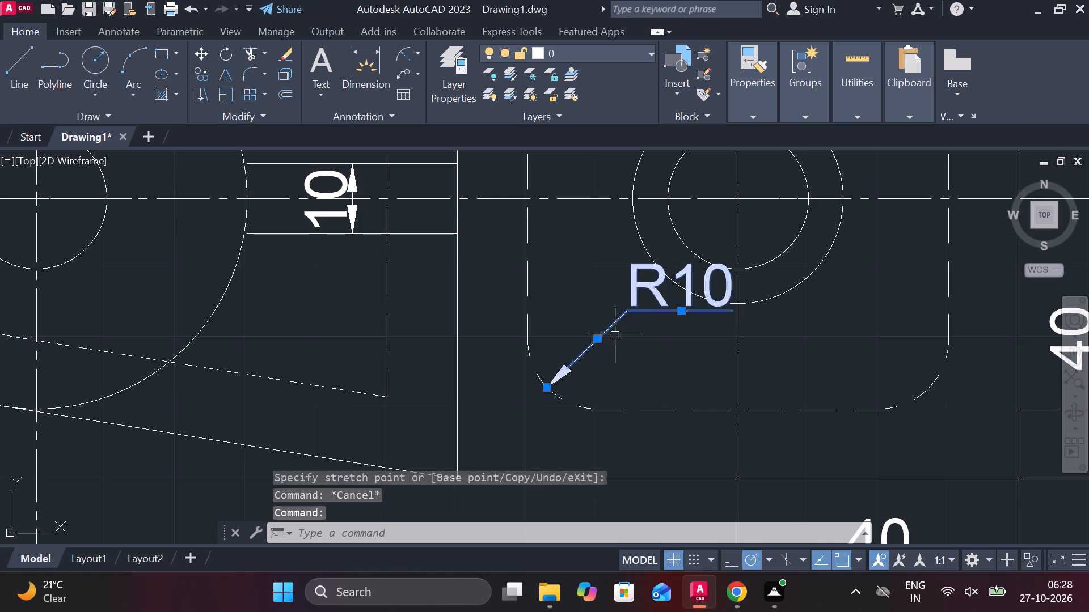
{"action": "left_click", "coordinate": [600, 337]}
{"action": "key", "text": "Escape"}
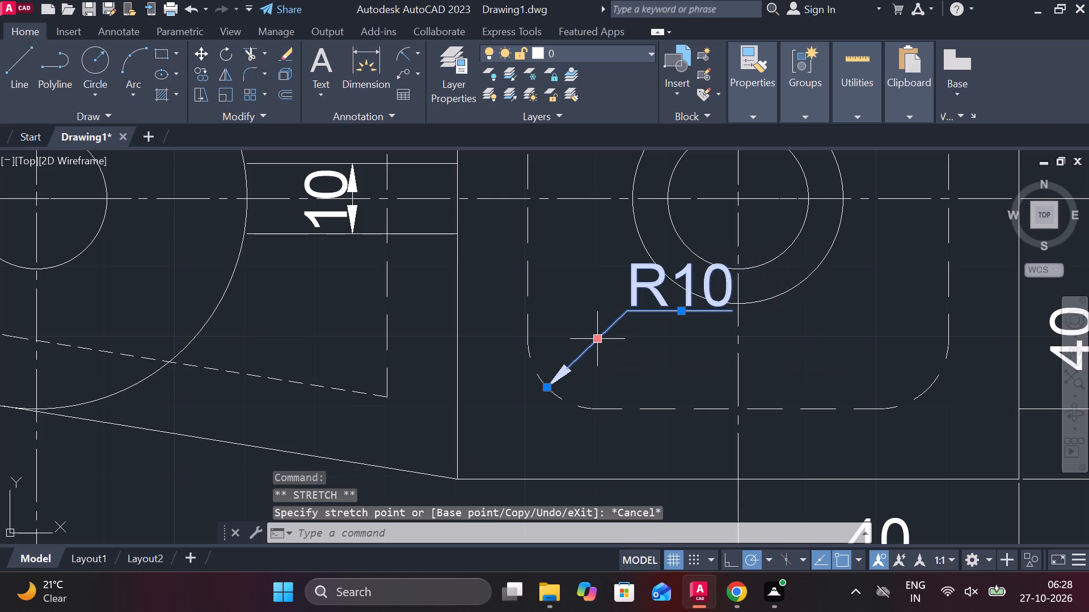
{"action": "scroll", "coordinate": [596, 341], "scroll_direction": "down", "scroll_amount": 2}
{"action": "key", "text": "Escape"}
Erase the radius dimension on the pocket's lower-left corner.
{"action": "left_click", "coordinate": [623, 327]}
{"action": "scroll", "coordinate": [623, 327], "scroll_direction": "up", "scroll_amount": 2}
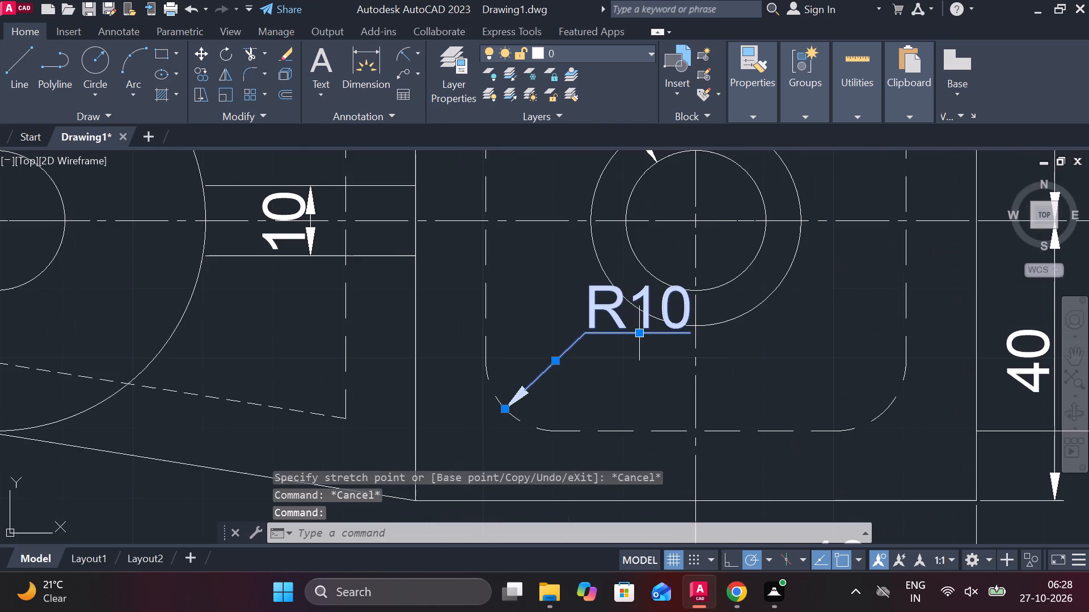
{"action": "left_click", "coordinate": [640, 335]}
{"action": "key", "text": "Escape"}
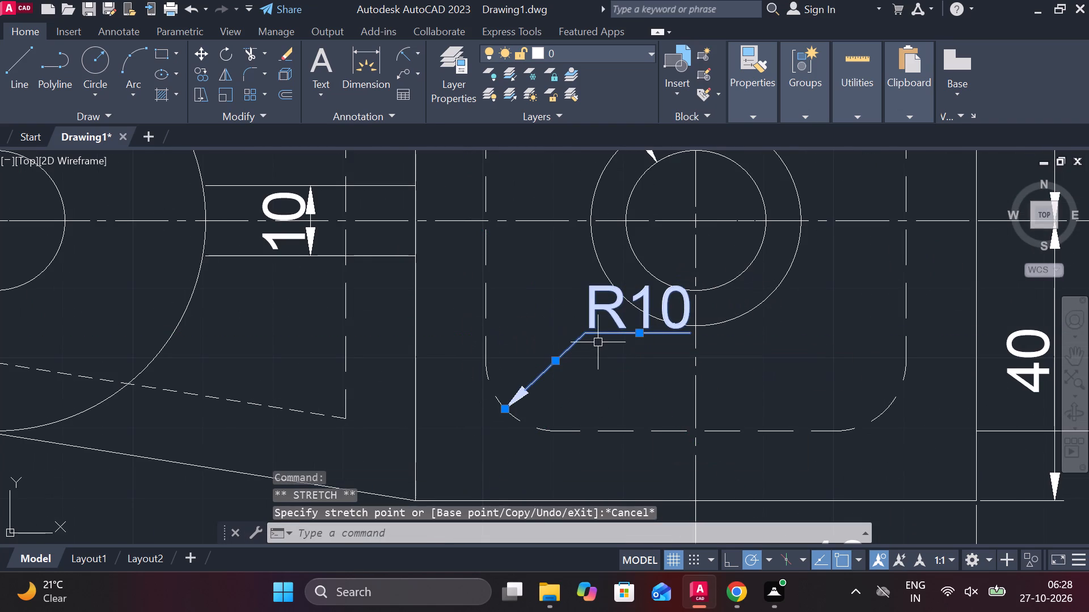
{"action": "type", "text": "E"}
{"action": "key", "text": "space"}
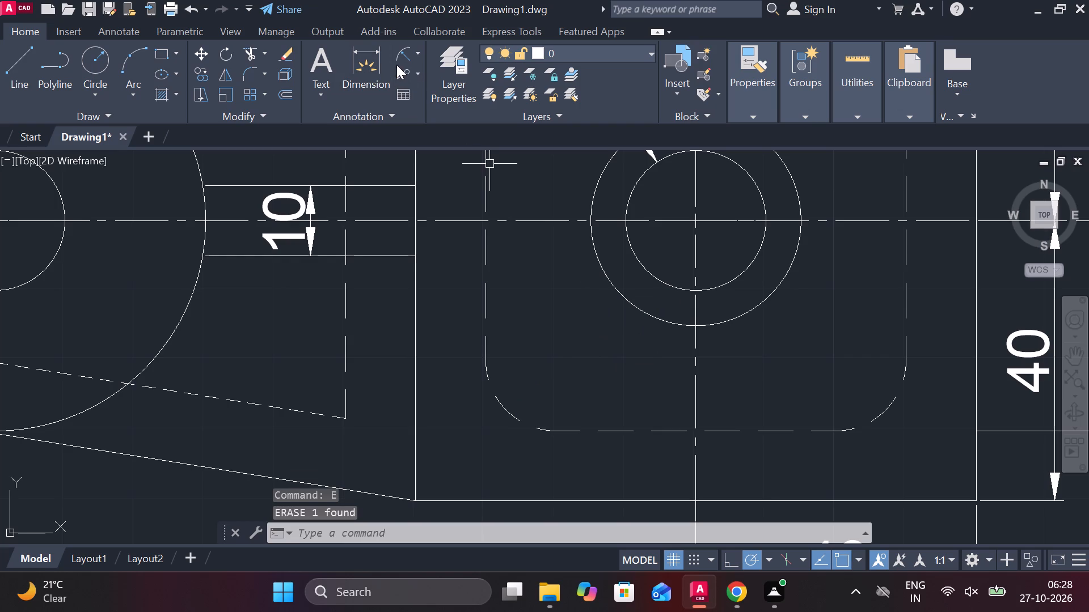
Add a radius dimension to the dashed pocket's lower-left corner arc, with its text outside, down and left of the corner.
{"action": "scroll", "coordinate": [797, 272], "scroll_direction": "down", "scroll_amount": 2}
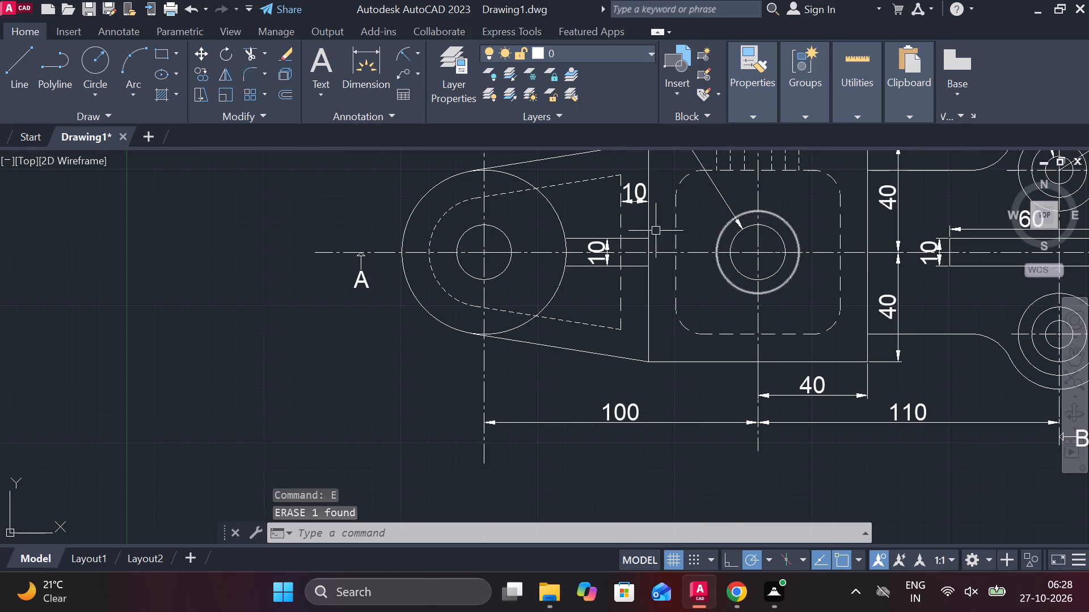
{"action": "left_click", "coordinate": [410, 50]}
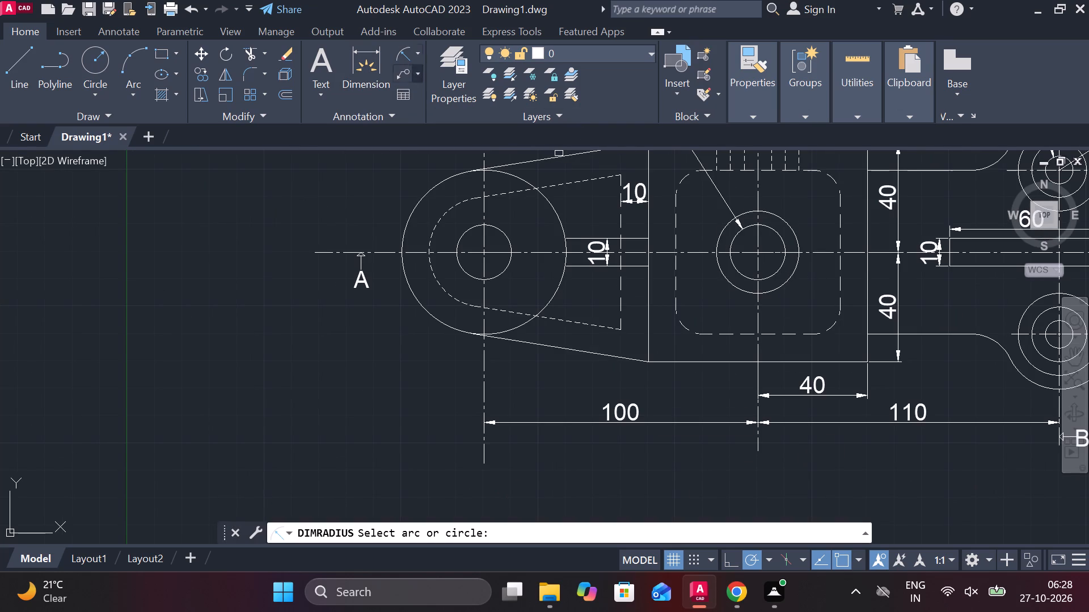
{"action": "scroll", "coordinate": [719, 319], "scroll_direction": "up", "scroll_amount": 2}
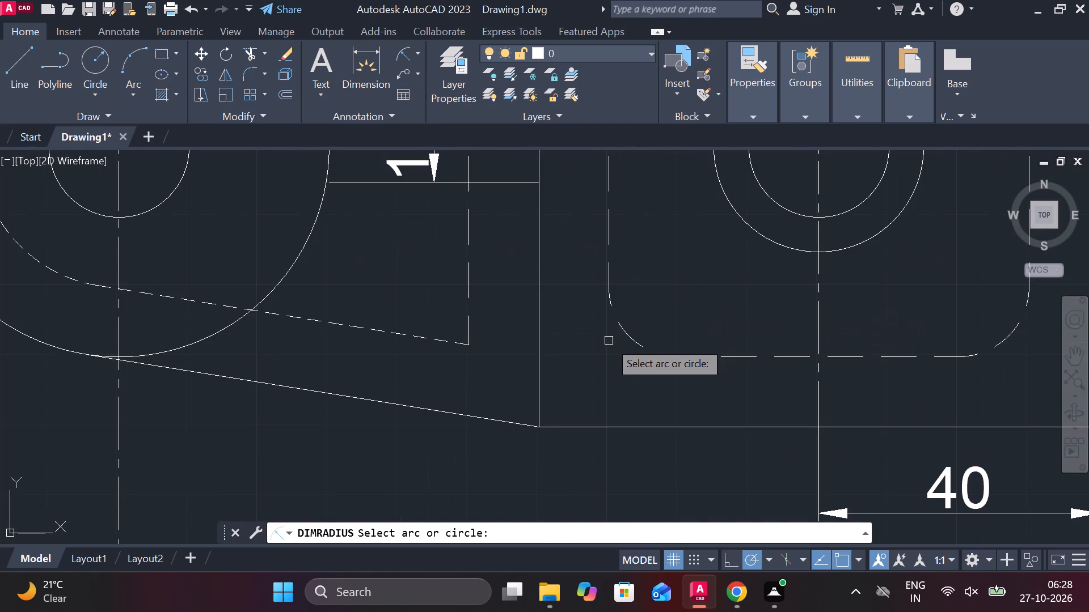
{"action": "left_click", "coordinate": [630, 339]}
{"action": "left_click", "coordinate": [631, 342]}
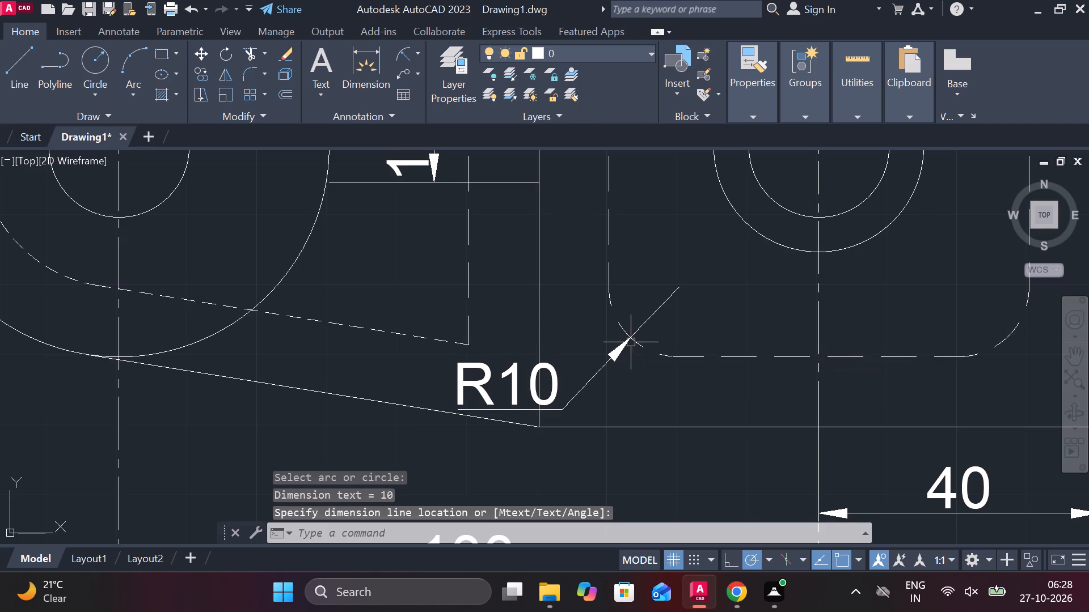
Move the pocket corner's radius text below the square body's lower edge, clear of the outline and above the 100 dimension.
{"action": "middle_click_drag", "start_coordinate": [614, 372], "coordinate": [614, 346]}
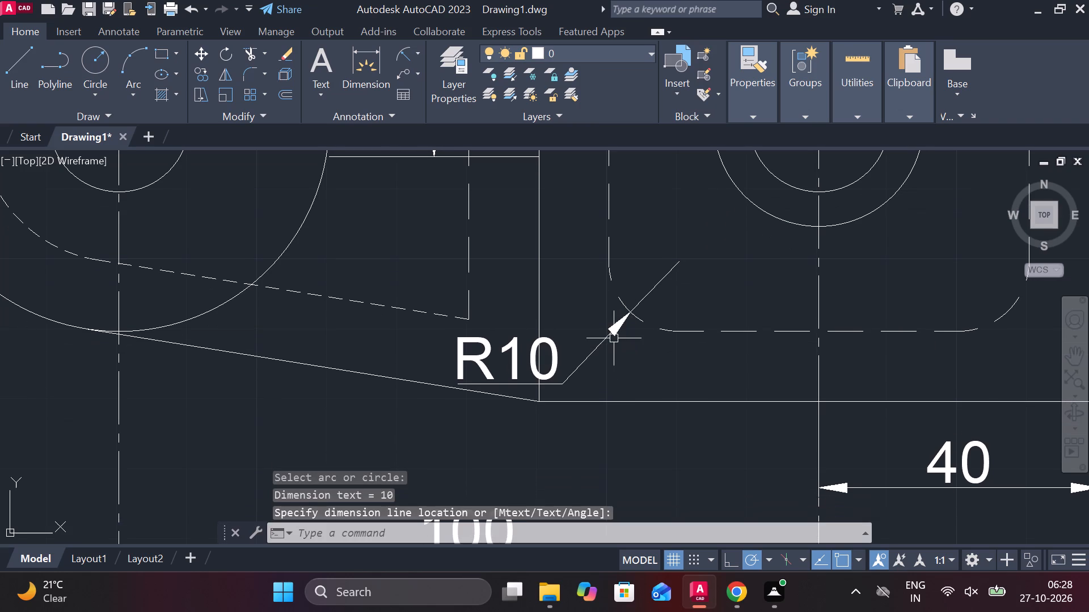
{"action": "left_click", "coordinate": [604, 347]}
{"action": "left_click", "coordinate": [504, 362]}
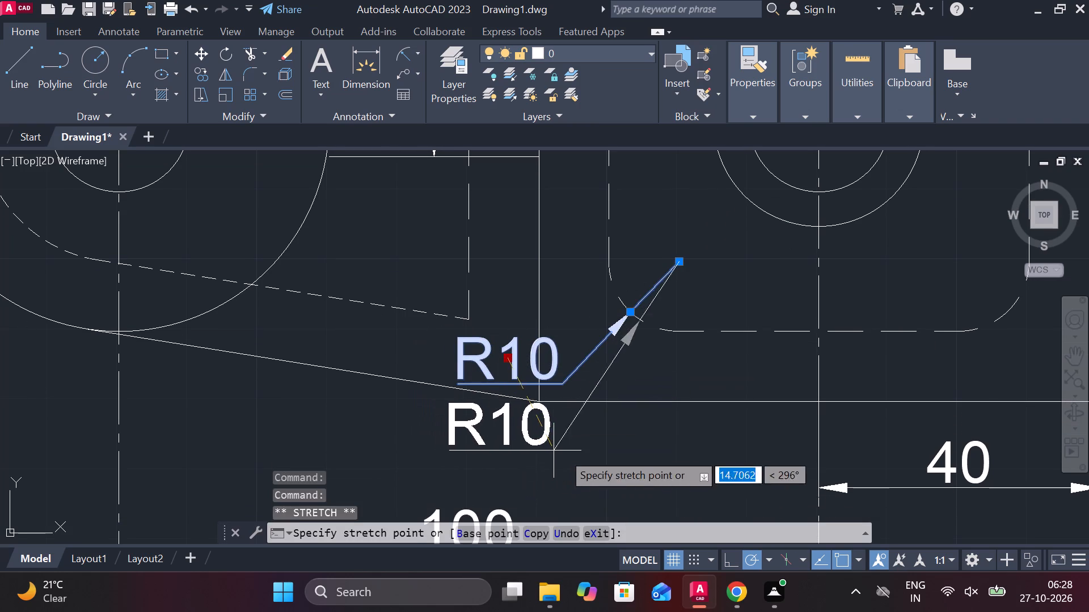
{"action": "left_click", "coordinate": [580, 473]}
{"action": "key", "text": "Escape"}
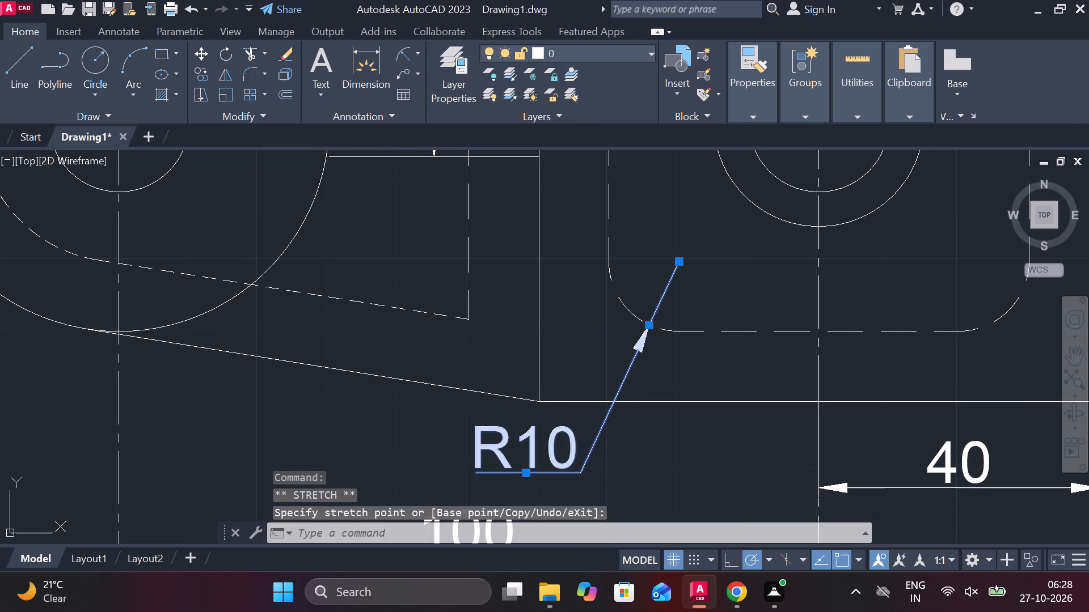
{"action": "scroll", "coordinate": [681, 426], "scroll_direction": "down", "scroll_amount": 1}
{"action": "middle_click_drag", "start_coordinate": [681, 418], "coordinate": [633, 364]}
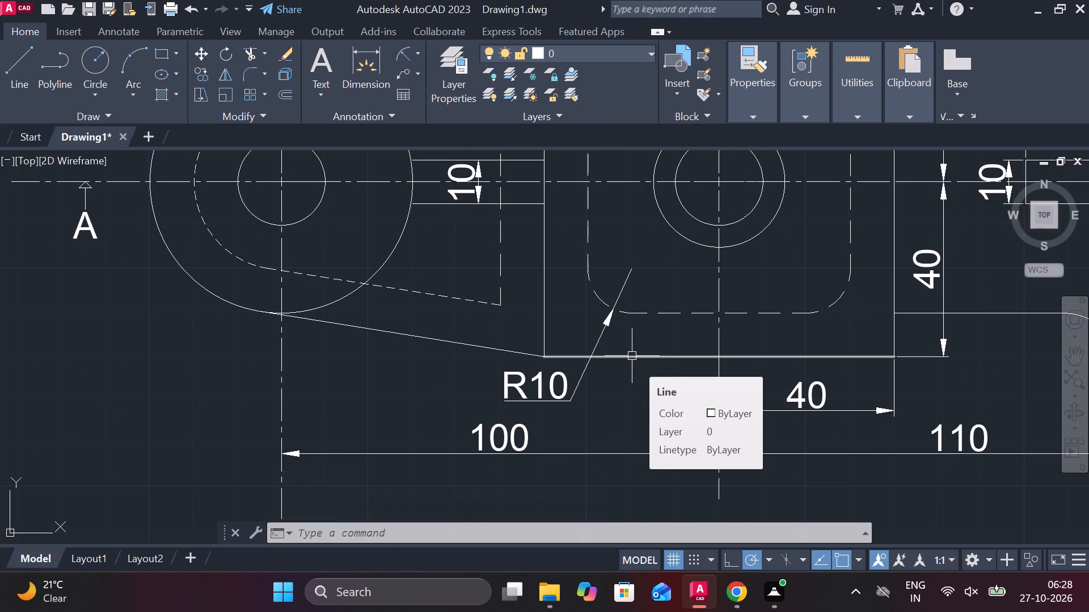
Add a diameter symbol in front of the 30 width dimension above the boss on the square body's upper edge.
{"action": "scroll", "coordinate": [641, 321], "scroll_direction": "down", "scroll_amount": 2}
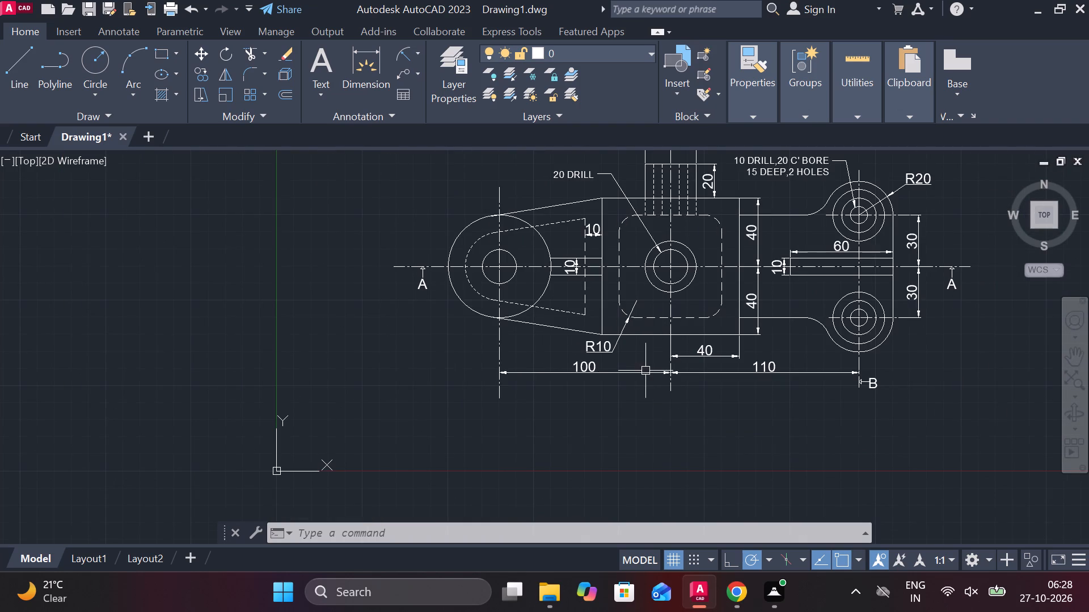
{"action": "scroll", "coordinate": [626, 380], "scroll_direction": "down", "scroll_amount": 1}
{"action": "scroll", "coordinate": [621, 233], "scroll_direction": "up", "scroll_amount": 4}
{"action": "middle_click_drag", "start_coordinate": [679, 226], "coordinate": [516, 300]}
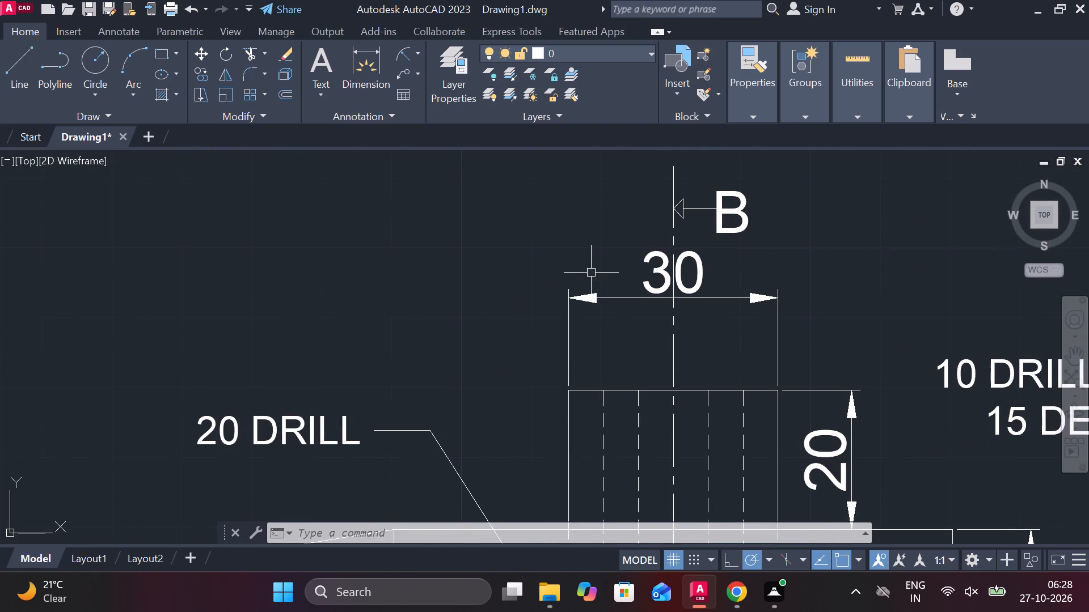
{"action": "scroll", "coordinate": [599, 269], "scroll_direction": "up", "scroll_amount": 1}
{"action": "double_click", "coordinate": [704, 244]}
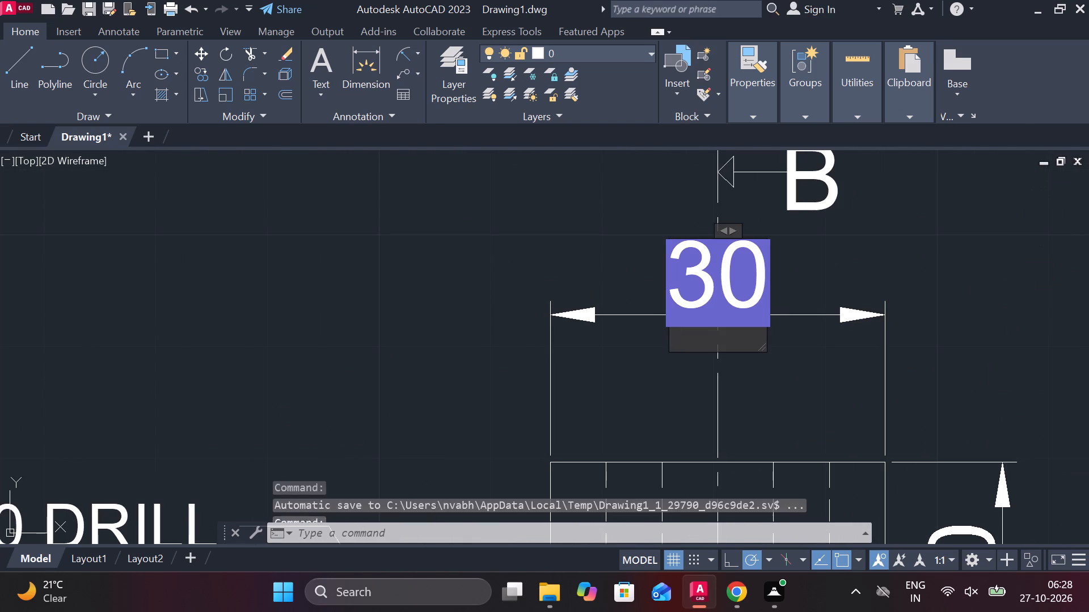
{"action": "left_click", "coordinate": [731, 99]}
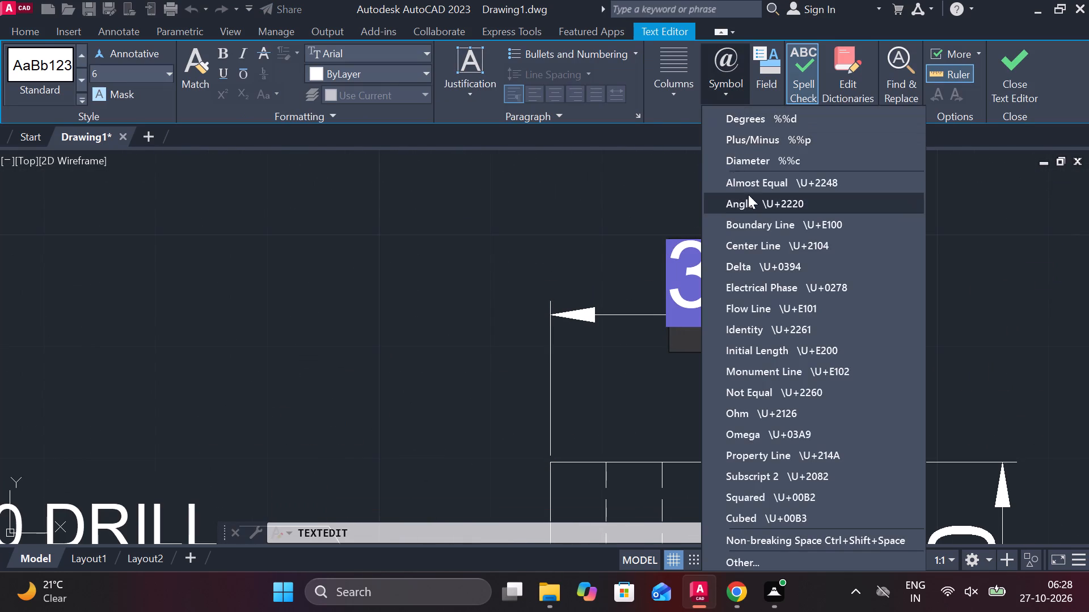
{"action": "left_click", "coordinate": [741, 153]}
{"action": "left_click", "coordinate": [1025, 67]}
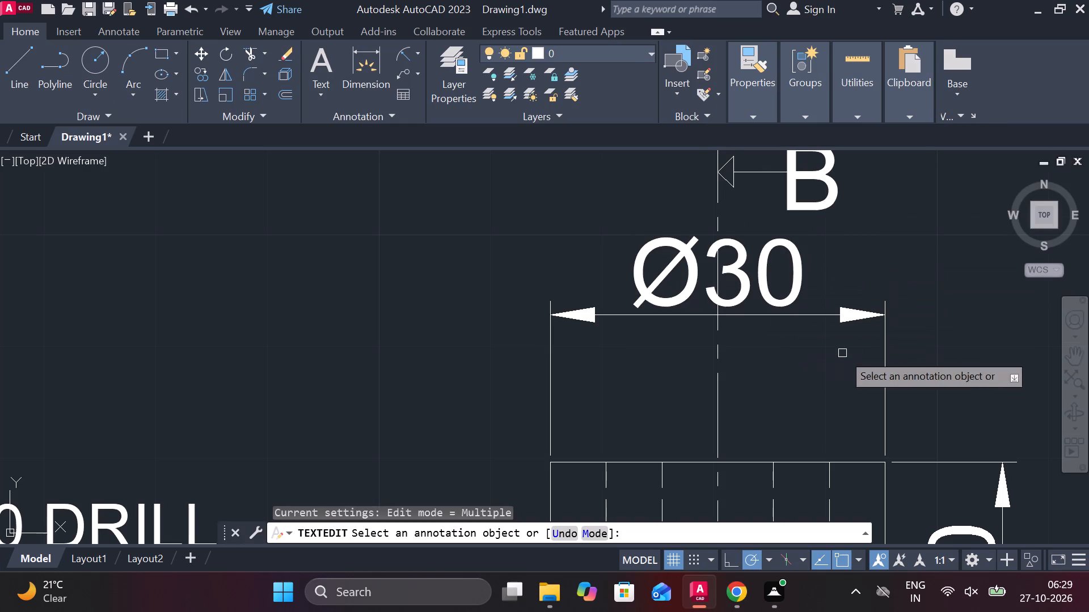
{"action": "key", "text": "Escape"}
Add a radius dimension to the lower concave fillet beside the lower counterbored lug, with its text below the horizontal edge.
{"action": "left_click", "coordinate": [404, 51]}
{"action": "scroll", "coordinate": [516, 171], "scroll_direction": "down", "scroll_amount": 2}
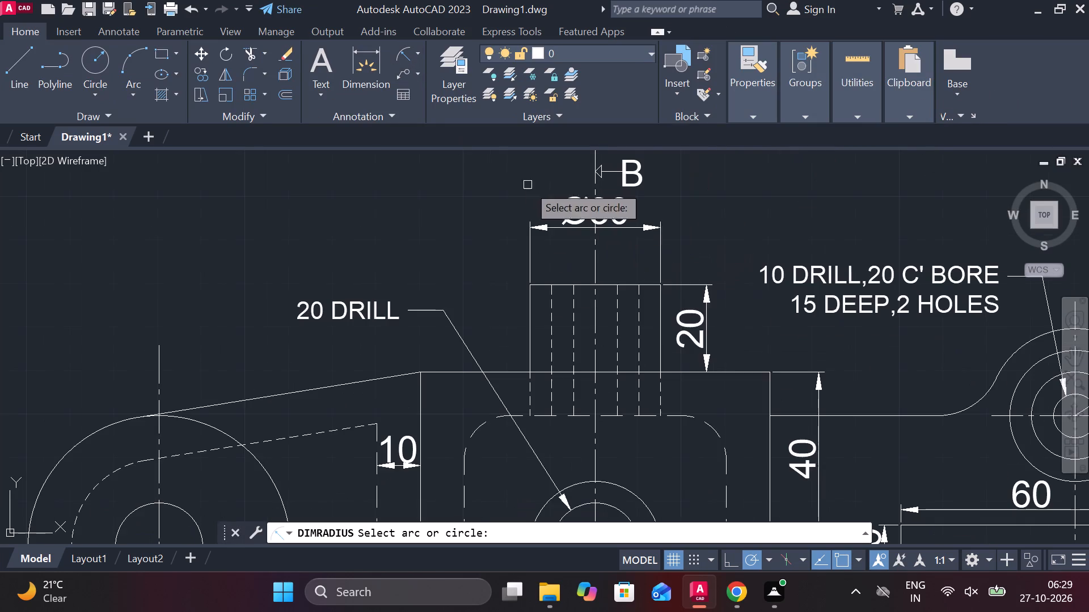
{"action": "middle_click_drag", "start_coordinate": [820, 381], "coordinate": [706, 273]}
{"action": "middle_click_drag", "start_coordinate": [887, 418], "coordinate": [851, 169]}
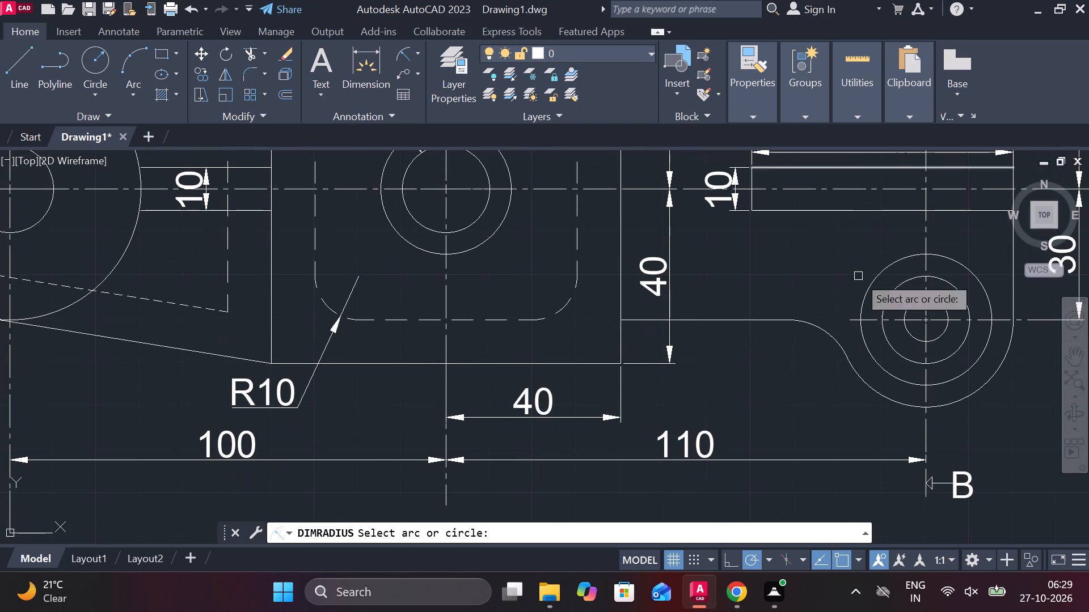
{"action": "left_click", "coordinate": [829, 337]}
{"action": "left_click", "coordinate": [808, 355]}
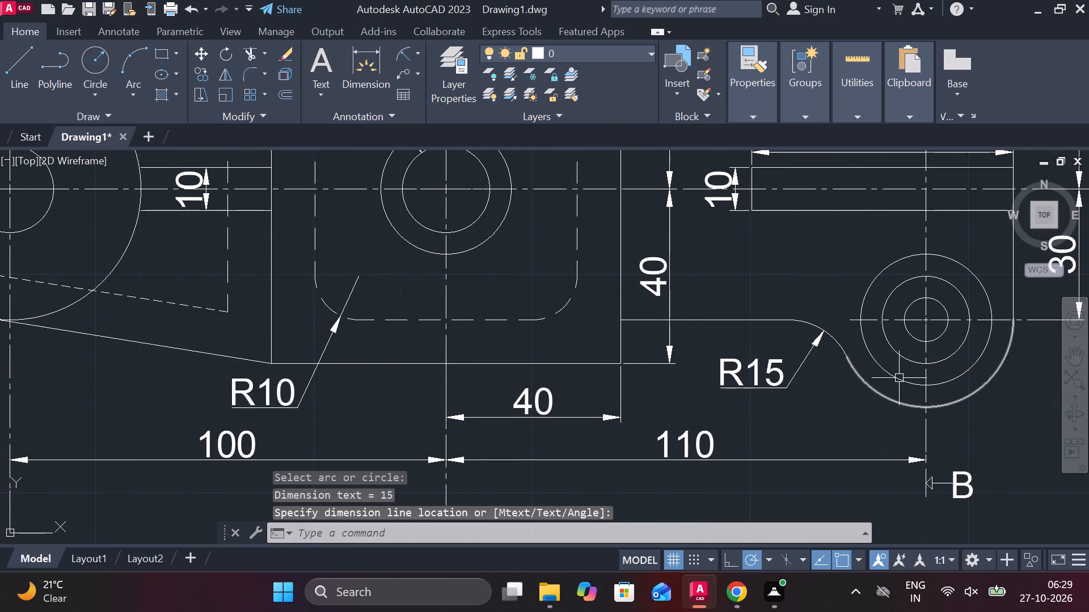
Add a radius dimension to the dashed pocket arc in the rounded left end, with its text outside, up and left.
{"action": "scroll", "coordinate": [904, 377], "scroll_direction": "down", "scroll_amount": 2}
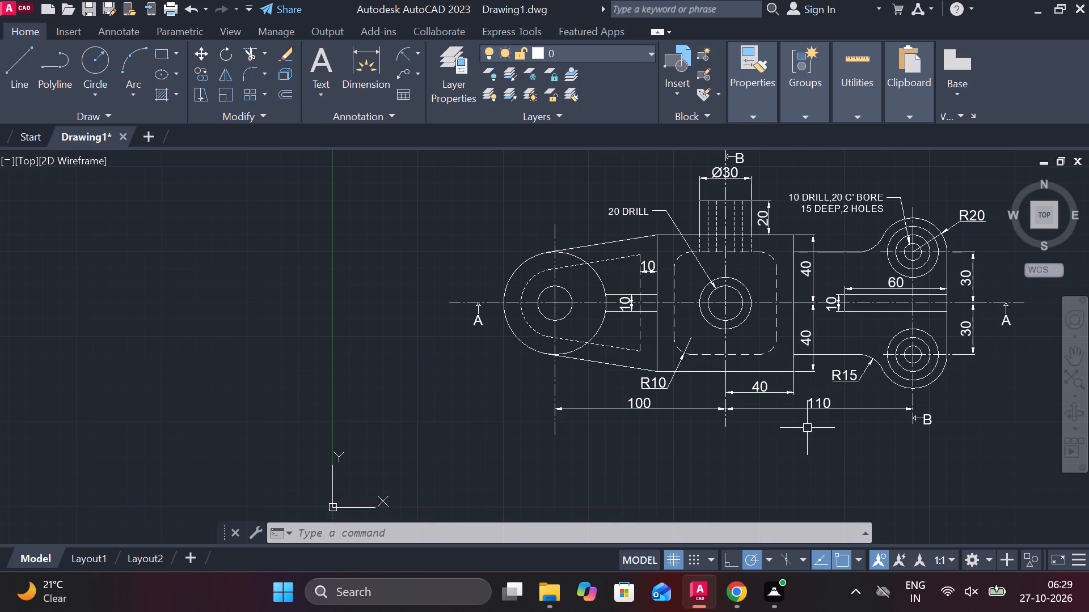
{"action": "left_click", "coordinate": [407, 53]}
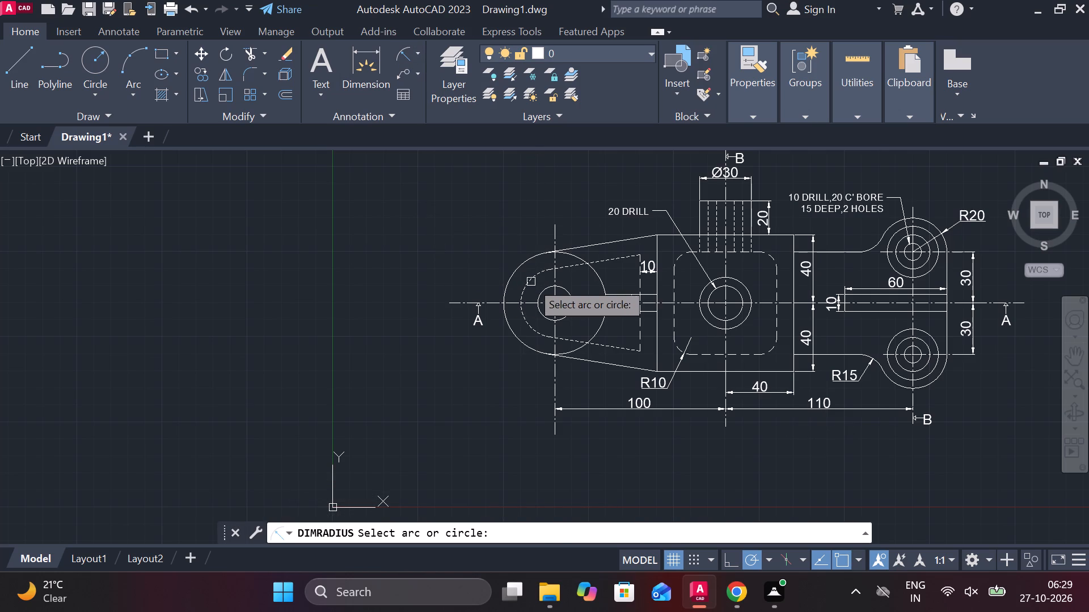
{"action": "left_click", "coordinate": [531, 282]}
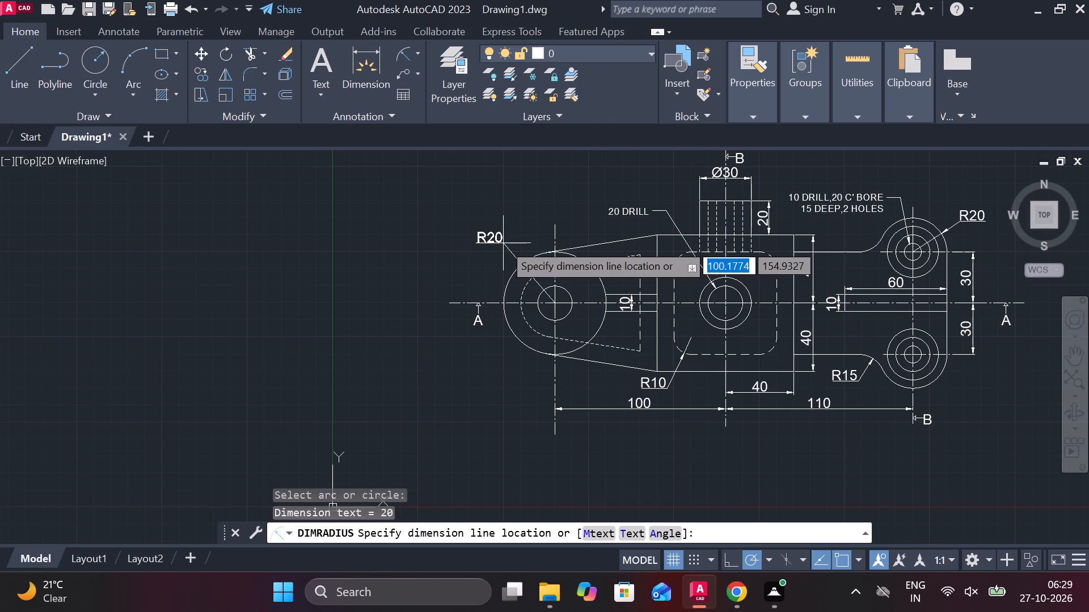
{"action": "left_click", "coordinate": [503, 243]}
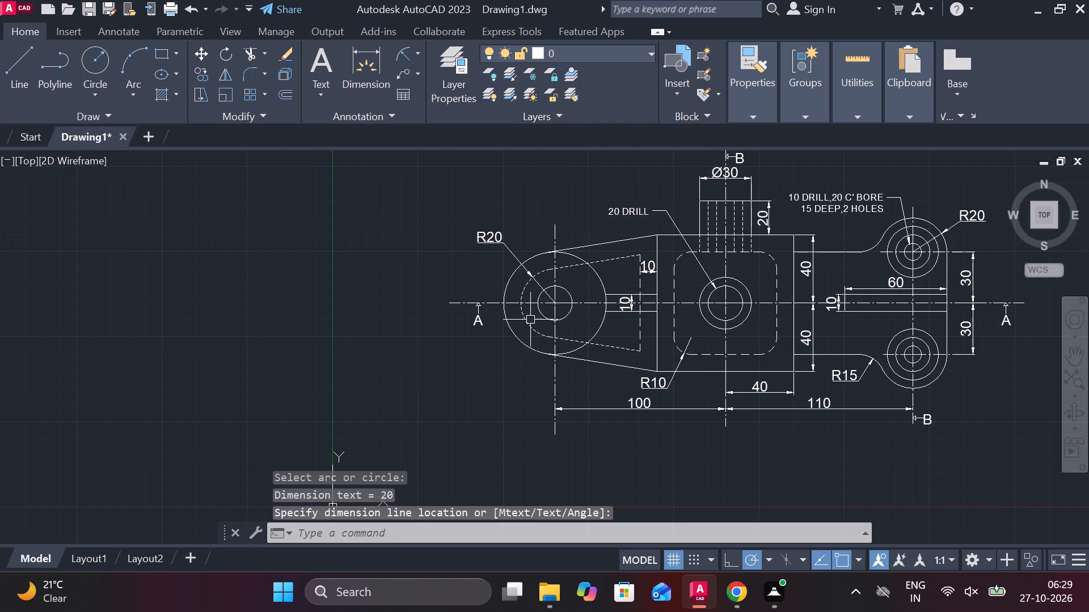
Add a leader note reading 20 DRILL to the hole in the rounded left end, with its text down and left.
{"action": "left_click", "coordinate": [404, 78]}
{"action": "scroll", "coordinate": [537, 321], "scroll_direction": "up", "scroll_amount": 2}
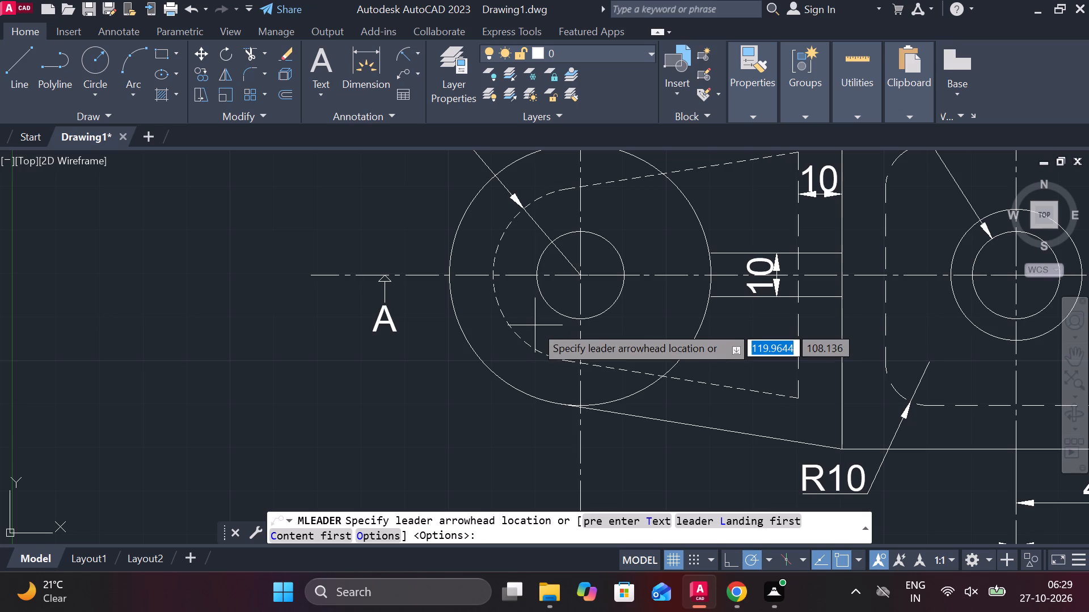
{"action": "left_click", "coordinate": [544, 314]}
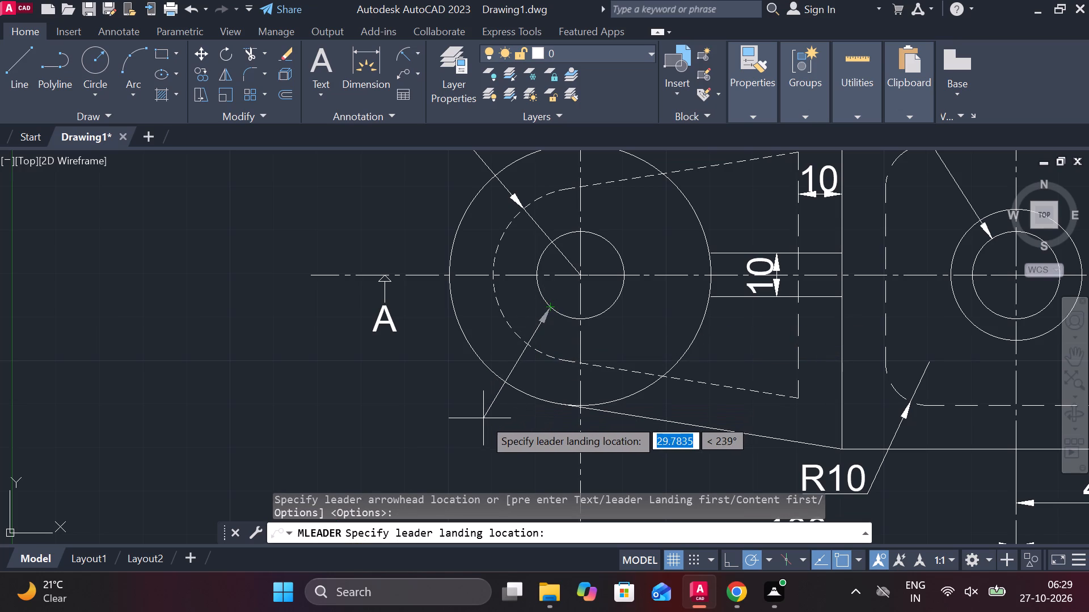
{"action": "left_click", "coordinate": [483, 418]}
{"action": "type", "text": "20 DRILL"}
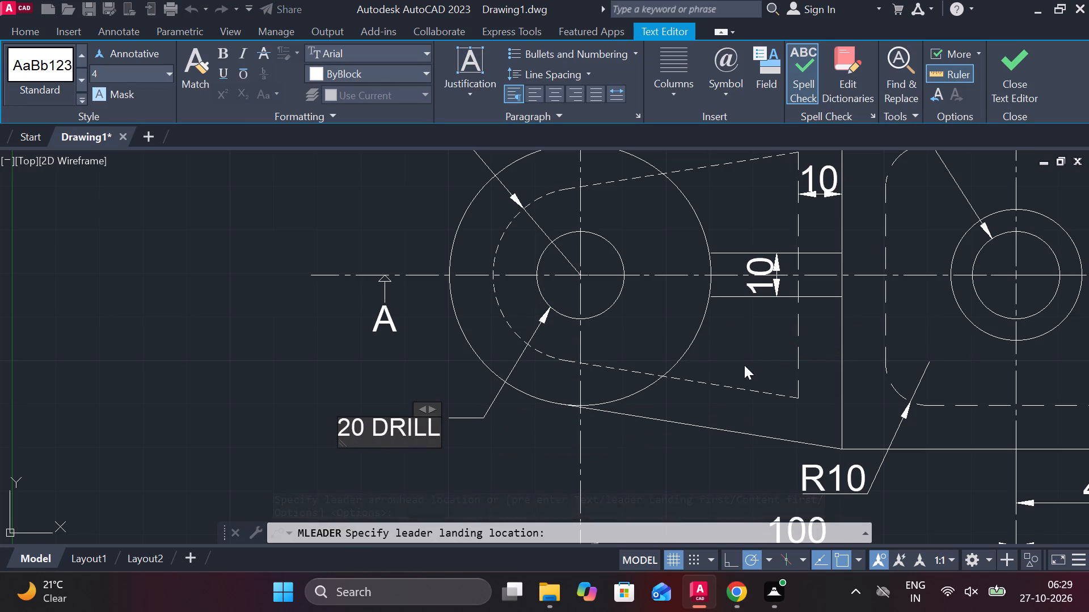
{"action": "left_click", "coordinate": [1020, 63]}
Stretch the lower end of the square body's vertical centerline straight down, far below the 100 and 110 dimensions.
{"action": "scroll", "coordinate": [829, 317], "scroll_direction": "down", "scroll_amount": 1}
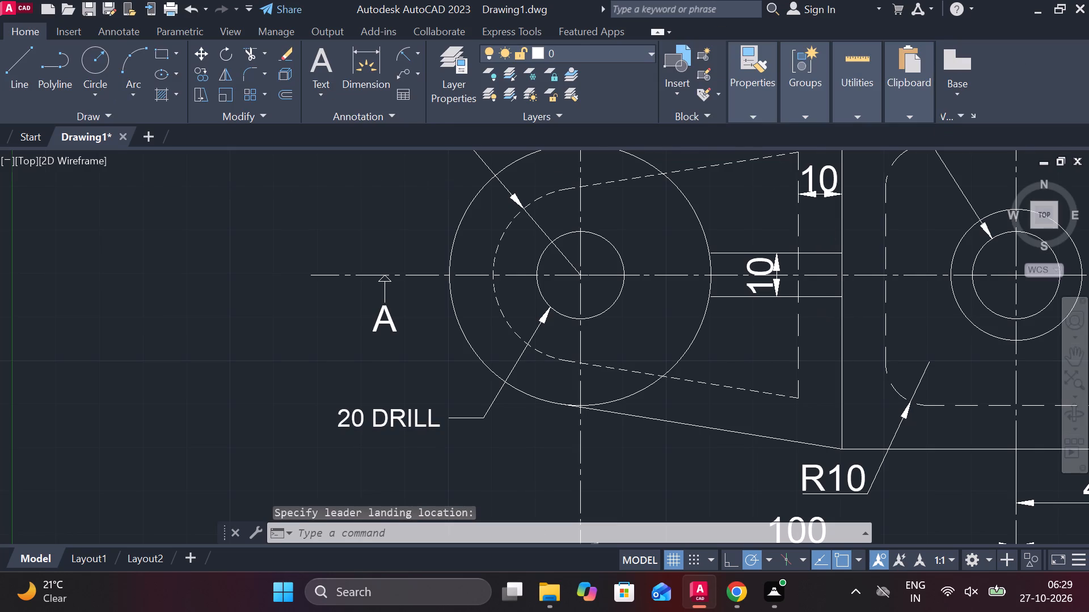
{"action": "scroll", "coordinate": [829, 317], "scroll_direction": "down", "scroll_amount": 1}
{"action": "middle_click_drag", "start_coordinate": [801, 401], "coordinate": [571, 360]}
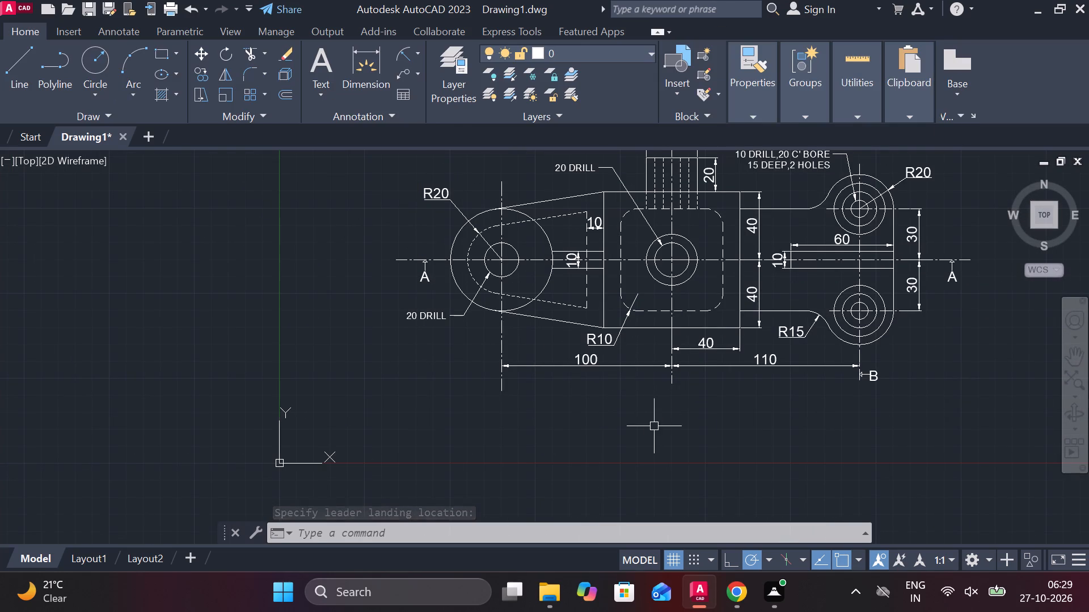
{"action": "middle_click_drag", "start_coordinate": [654, 426], "coordinate": [608, 326]}
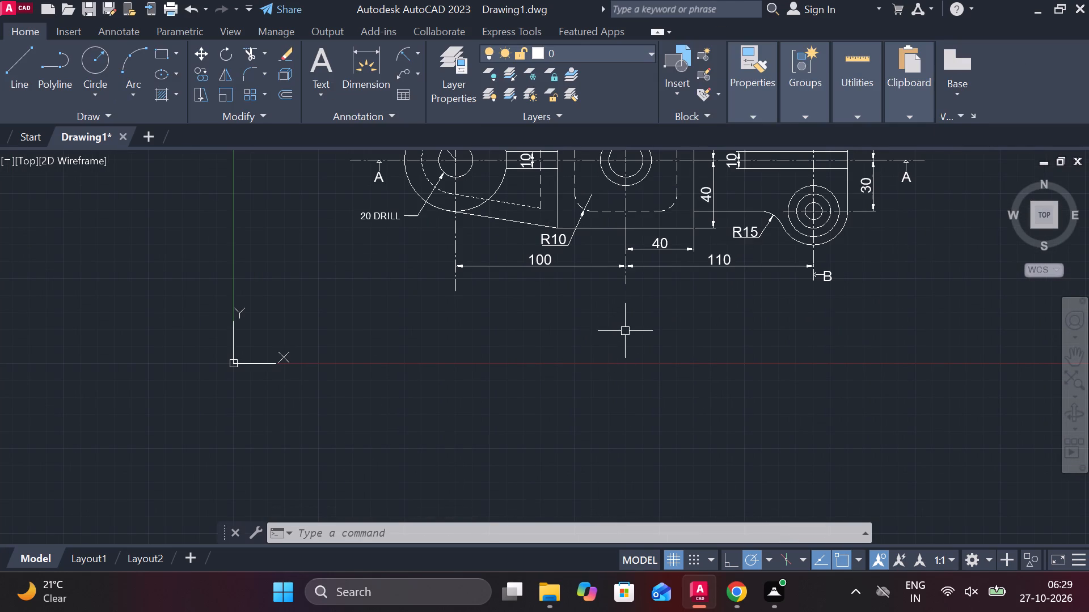
{"action": "left_click", "coordinate": [627, 284]}
{"action": "left_click", "coordinate": [629, 287]}
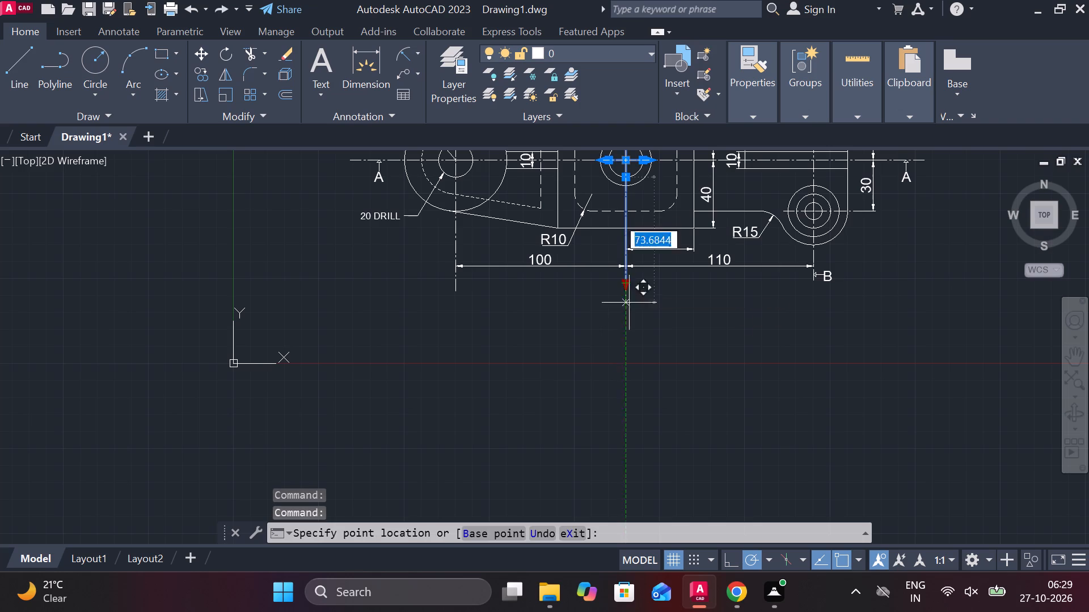
{"action": "middle_click_drag", "start_coordinate": [631, 430], "coordinate": [636, 343]}
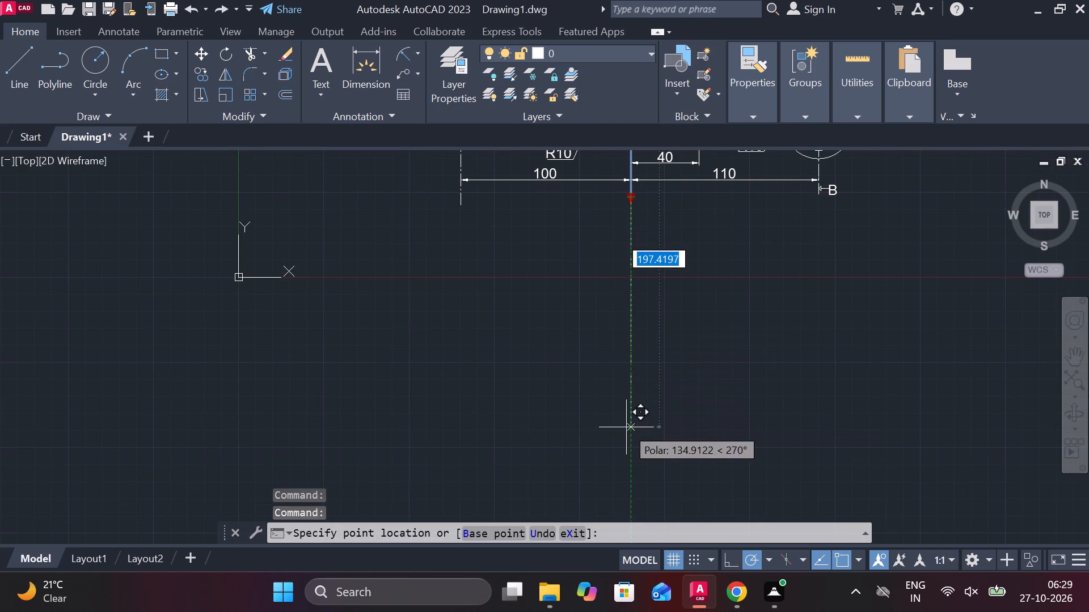
{"action": "left_click", "coordinate": [626, 448]}
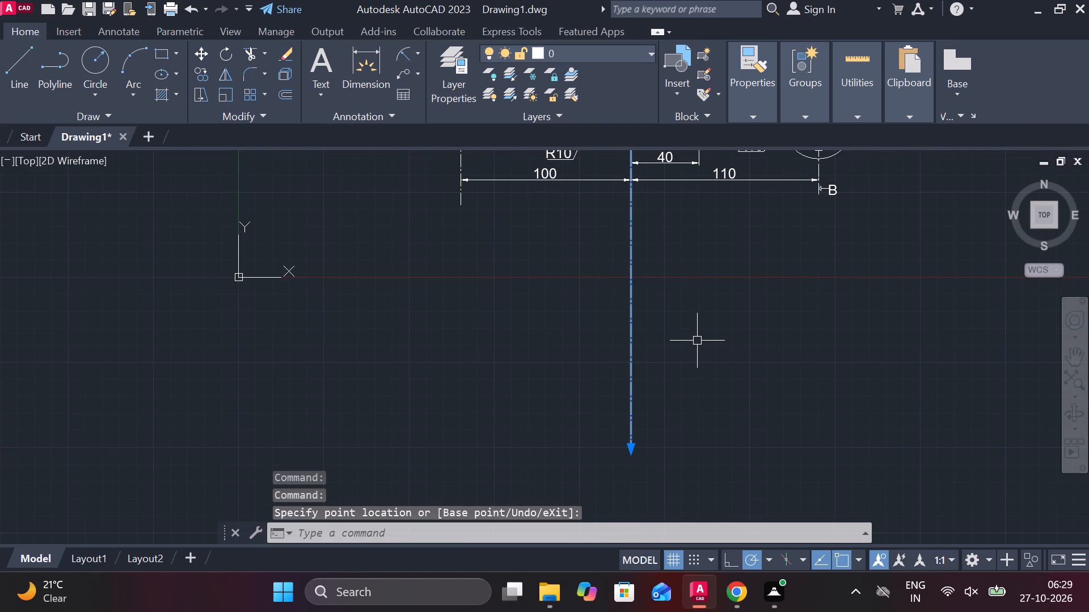
{"action": "key", "text": "Escape"}
Add an aligned dimension between the dashed pocket's lower sloping line and the tapered arm's lower outer edge.
{"action": "middle_click_drag", "start_coordinate": [563, 274], "coordinate": [563, 415]}
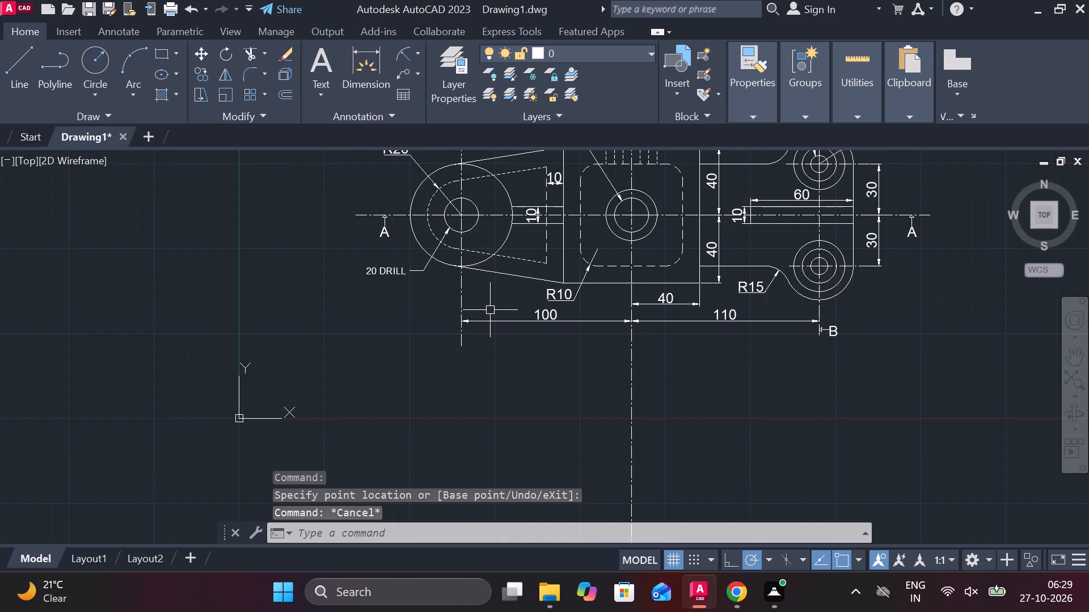
{"action": "left_click", "coordinate": [411, 53]}
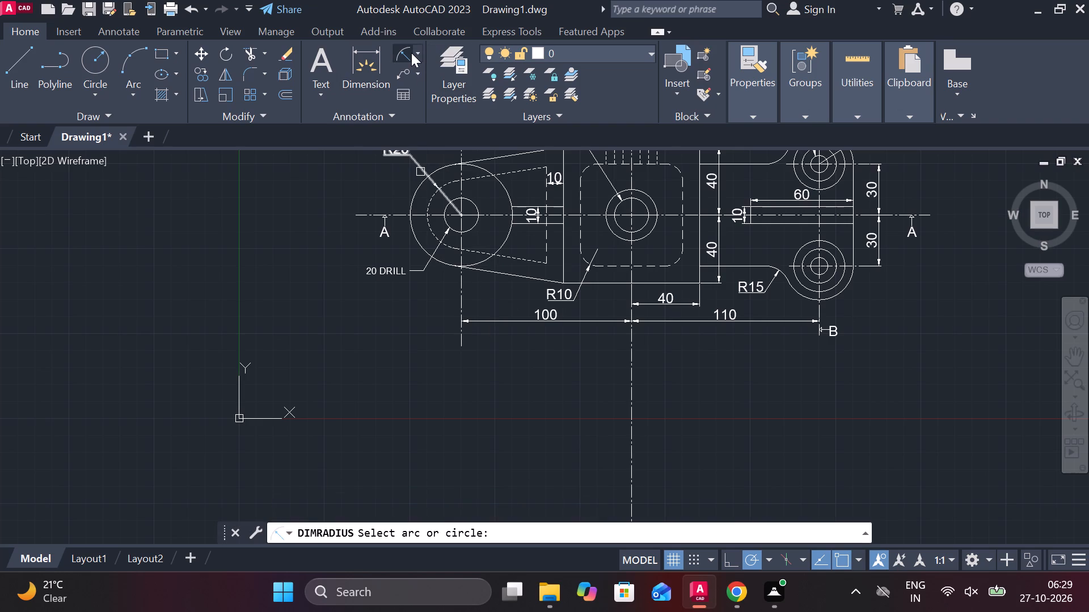
{"action": "left_click", "coordinate": [420, 62]}
{"action": "left_click", "coordinate": [432, 110]}
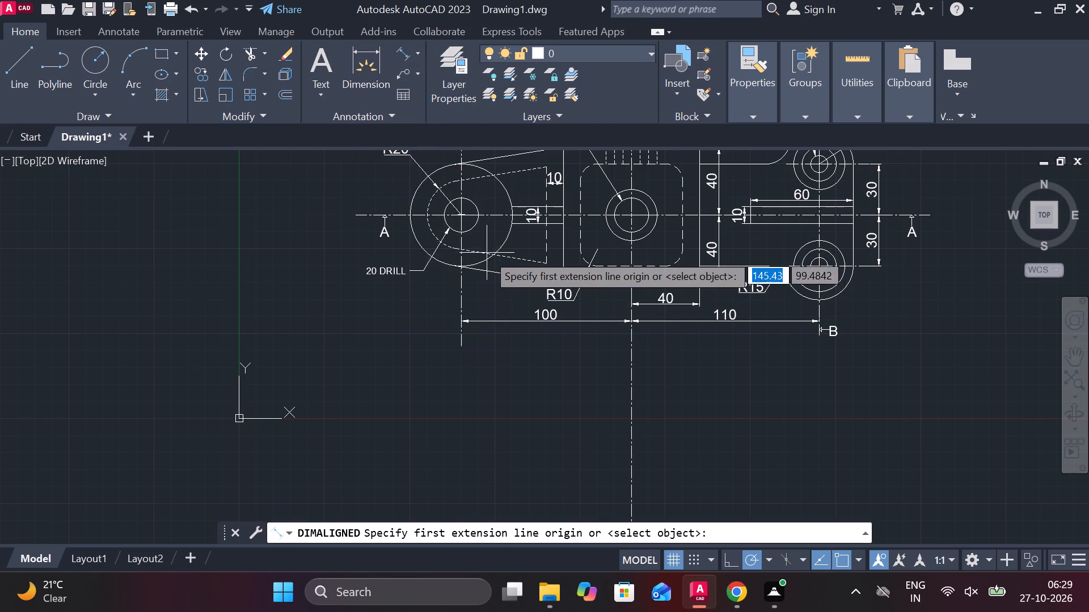
{"action": "scroll", "coordinate": [487, 253], "scroll_direction": "up", "scroll_amount": 2}
{"action": "left_click", "coordinate": [588, 282]}
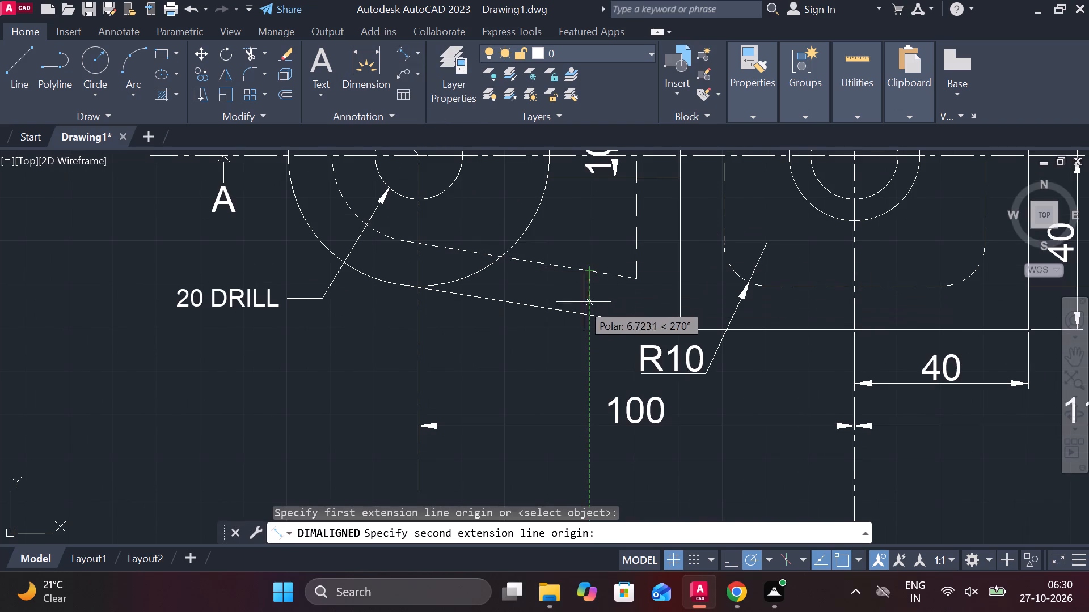
{"action": "left_click", "coordinate": [574, 309]}
{"action": "left_click", "coordinate": [574, 309]}
{"action": "scroll", "coordinate": [596, 318], "scroll_direction": "down", "scroll_amount": 2}
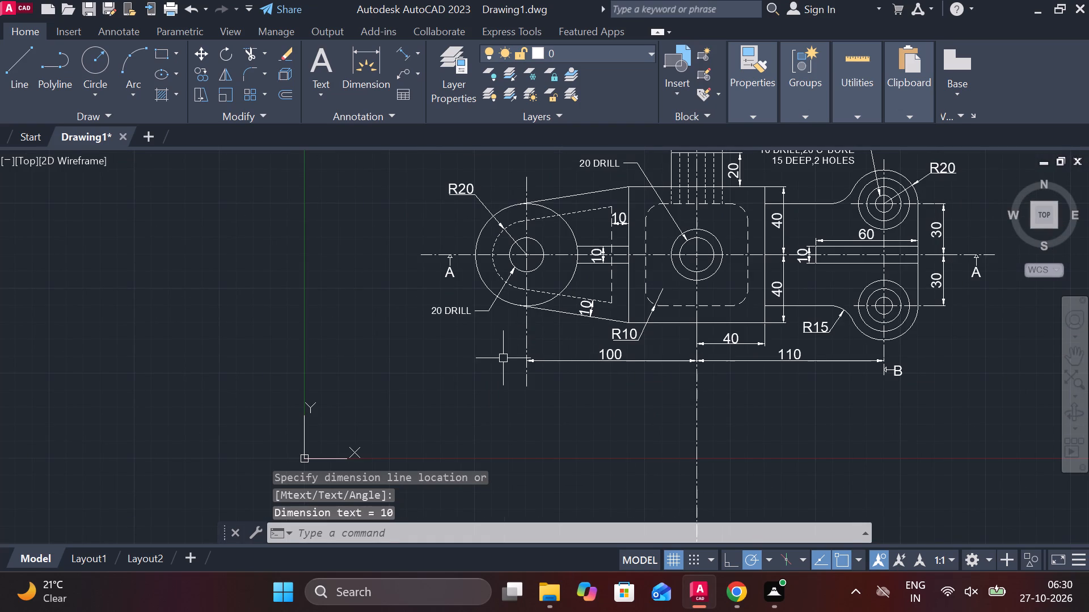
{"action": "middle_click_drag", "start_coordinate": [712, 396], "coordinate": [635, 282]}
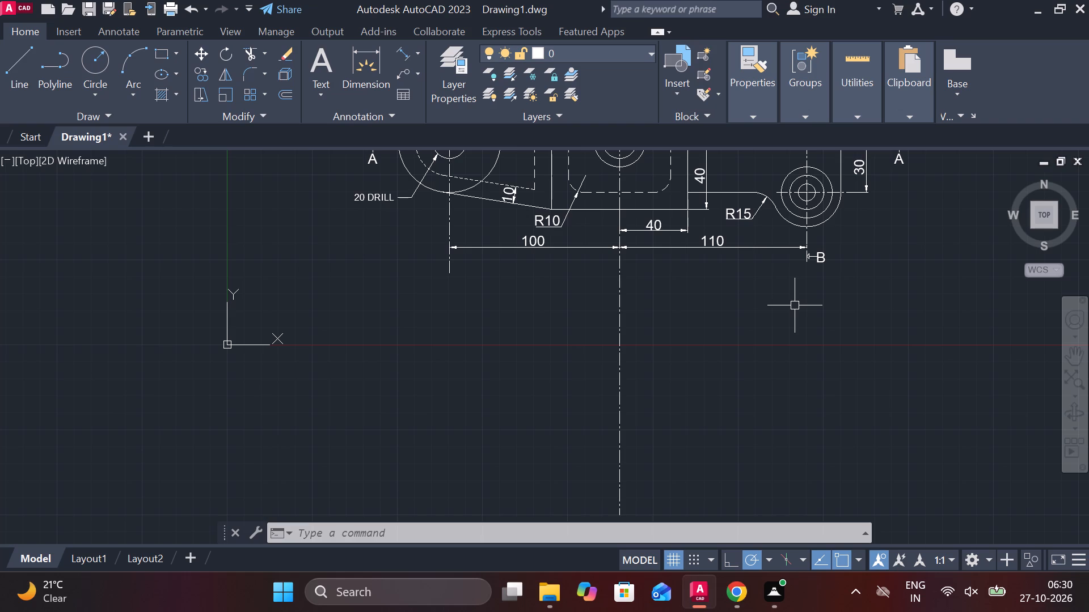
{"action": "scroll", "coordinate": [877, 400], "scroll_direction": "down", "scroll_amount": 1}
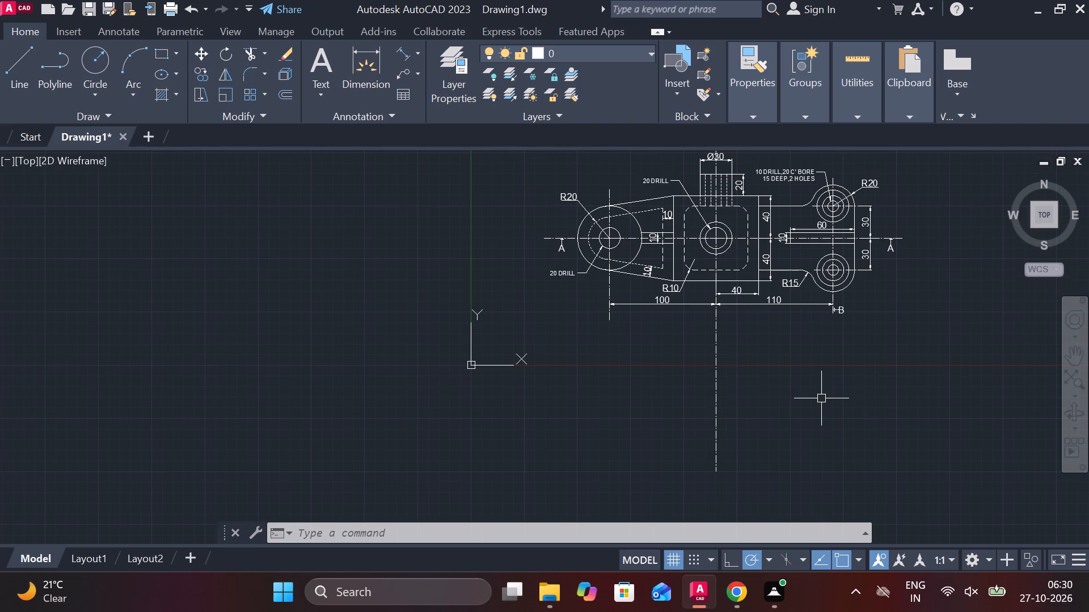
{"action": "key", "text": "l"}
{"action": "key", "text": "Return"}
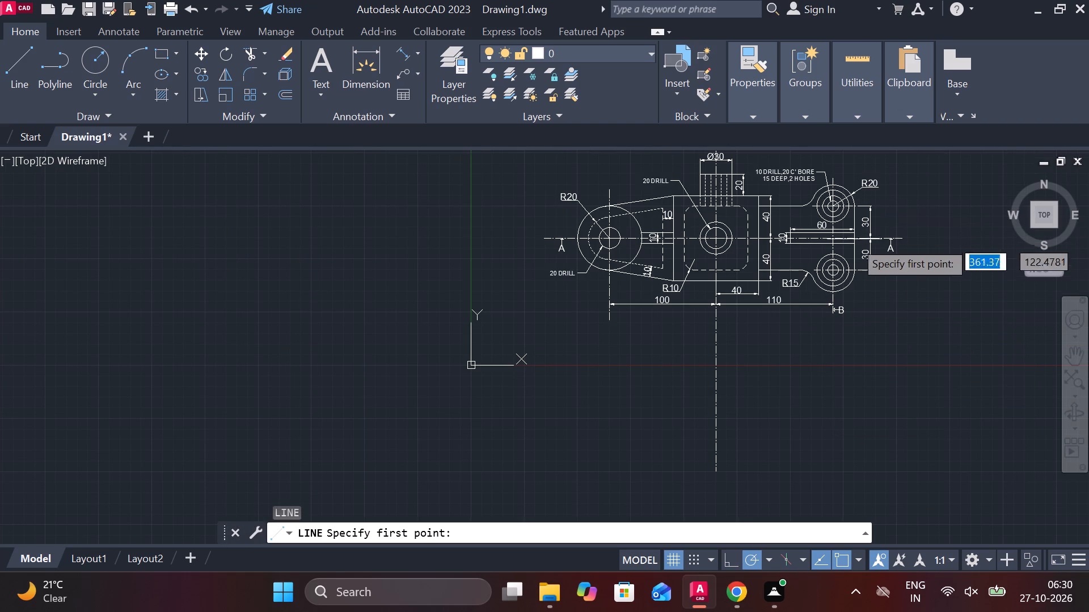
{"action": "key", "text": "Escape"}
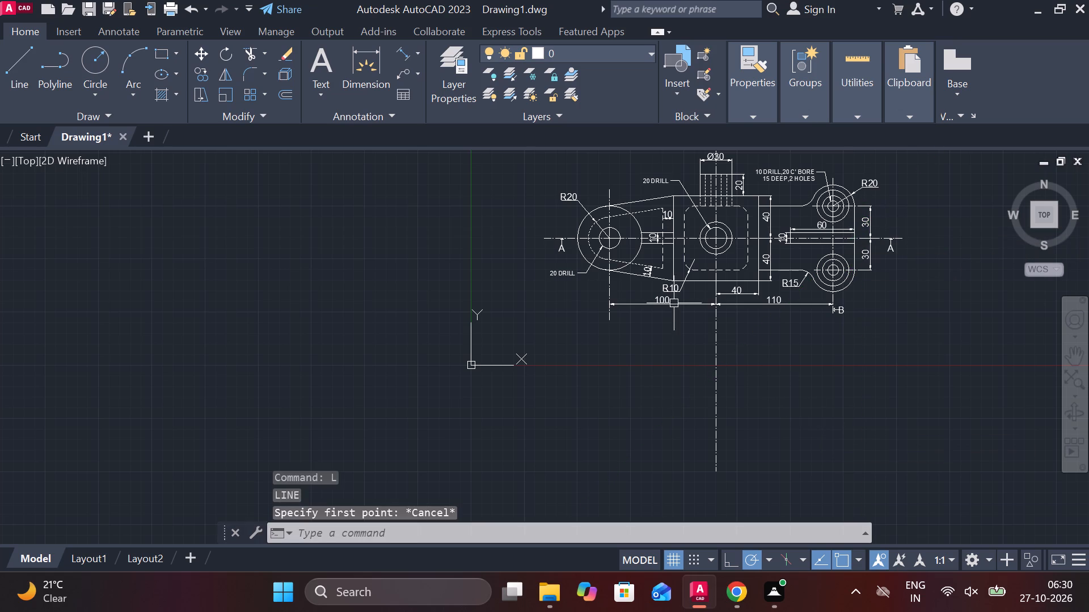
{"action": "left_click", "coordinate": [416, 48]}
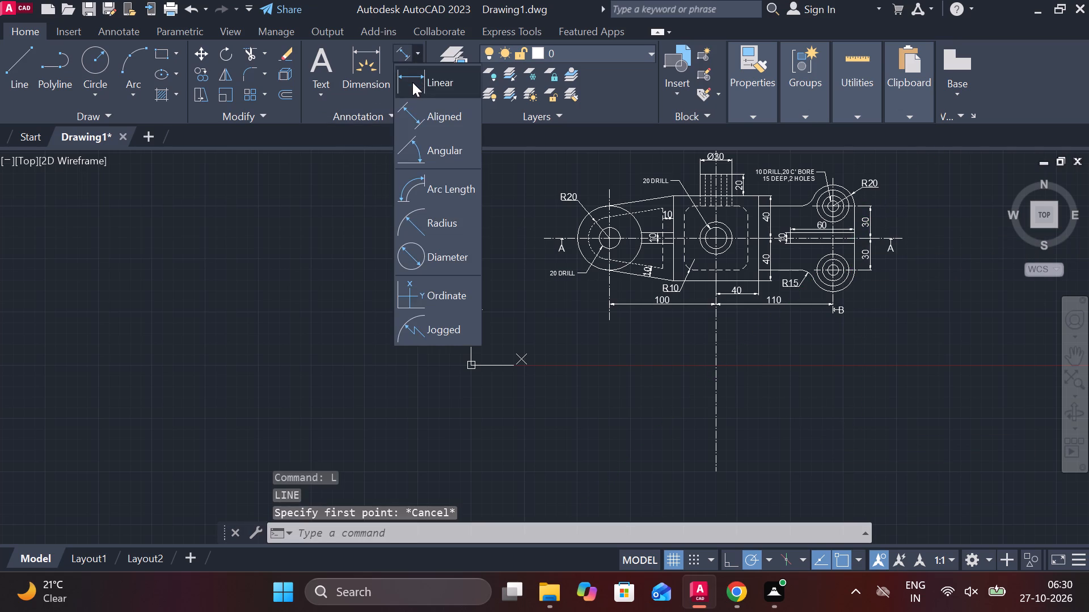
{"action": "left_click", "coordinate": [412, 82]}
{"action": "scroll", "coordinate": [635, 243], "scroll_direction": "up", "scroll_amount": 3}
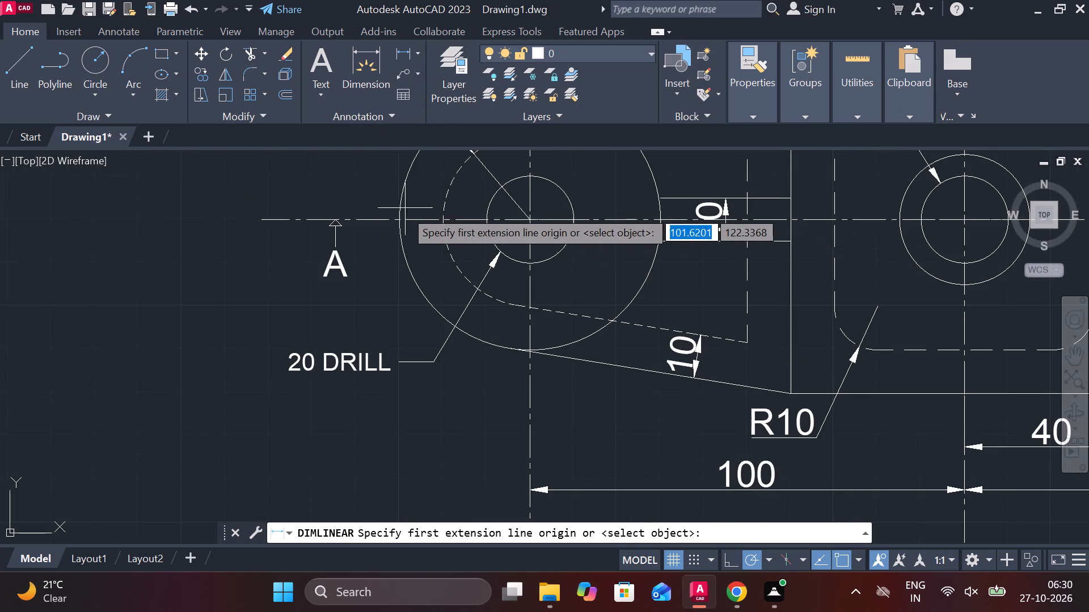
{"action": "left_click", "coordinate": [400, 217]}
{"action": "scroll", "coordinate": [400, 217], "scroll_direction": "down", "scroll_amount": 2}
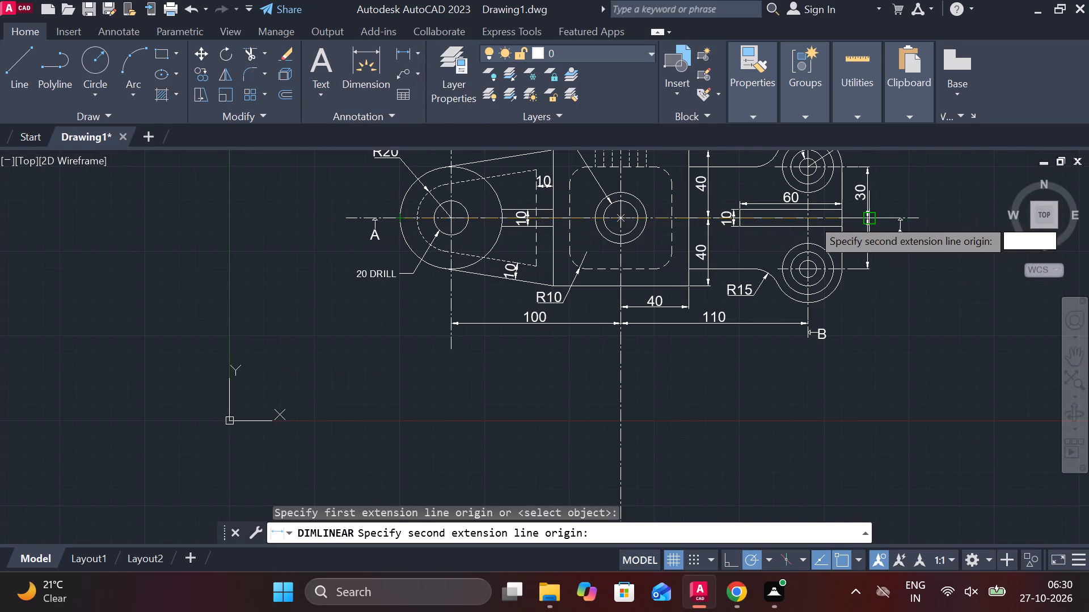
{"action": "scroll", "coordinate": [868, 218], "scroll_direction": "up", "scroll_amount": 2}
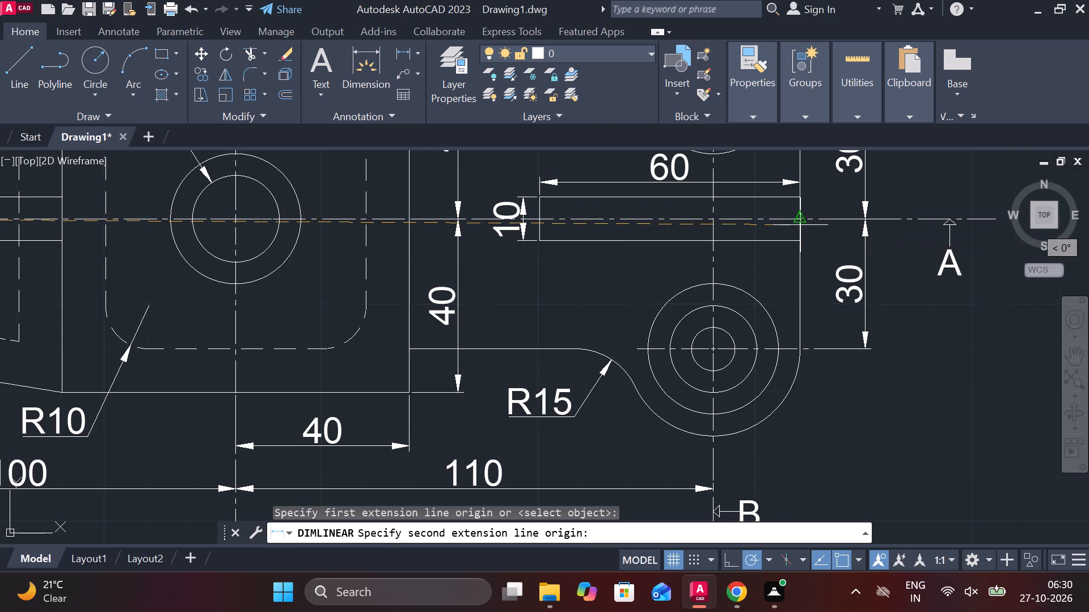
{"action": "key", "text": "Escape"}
Draw a 130 long horizontal line to the right from the extended vertical centerline, below the 100 and 110 dimensions.
{"action": "scroll", "coordinate": [615, 250], "scroll_direction": "down", "scroll_amount": 3}
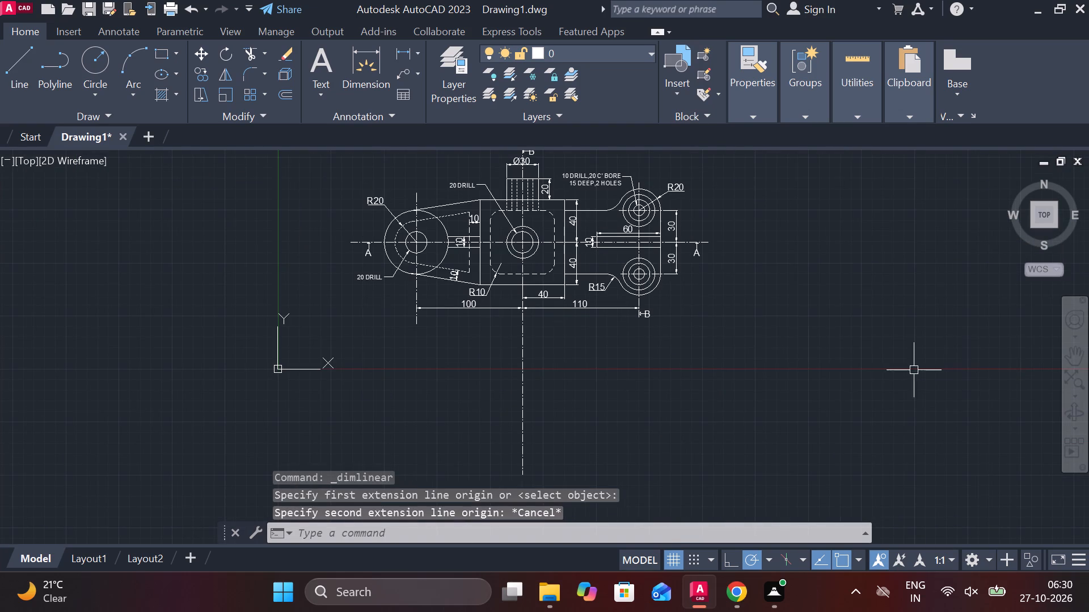
{"action": "middle_click_drag", "start_coordinate": [697, 409], "coordinate": [711, 337]}
{"action": "middle_click_drag", "start_coordinate": [611, 248], "coordinate": [617, 280]}
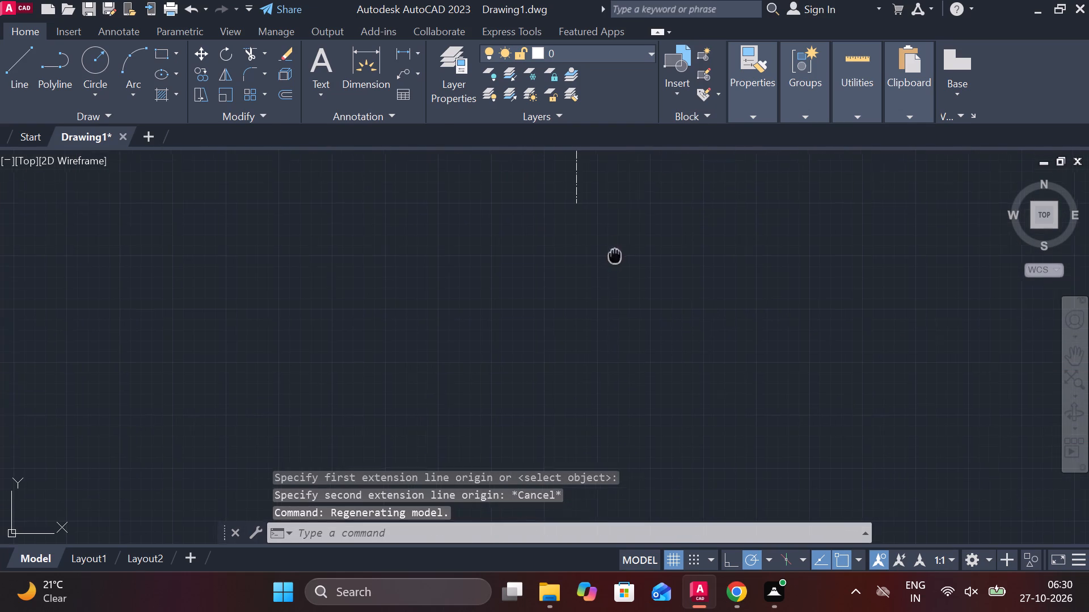
{"action": "middle_click_drag", "start_coordinate": [617, 280], "coordinate": [608, 440]}
{"action": "key", "text": "l"}
{"action": "key", "text": "Return"}
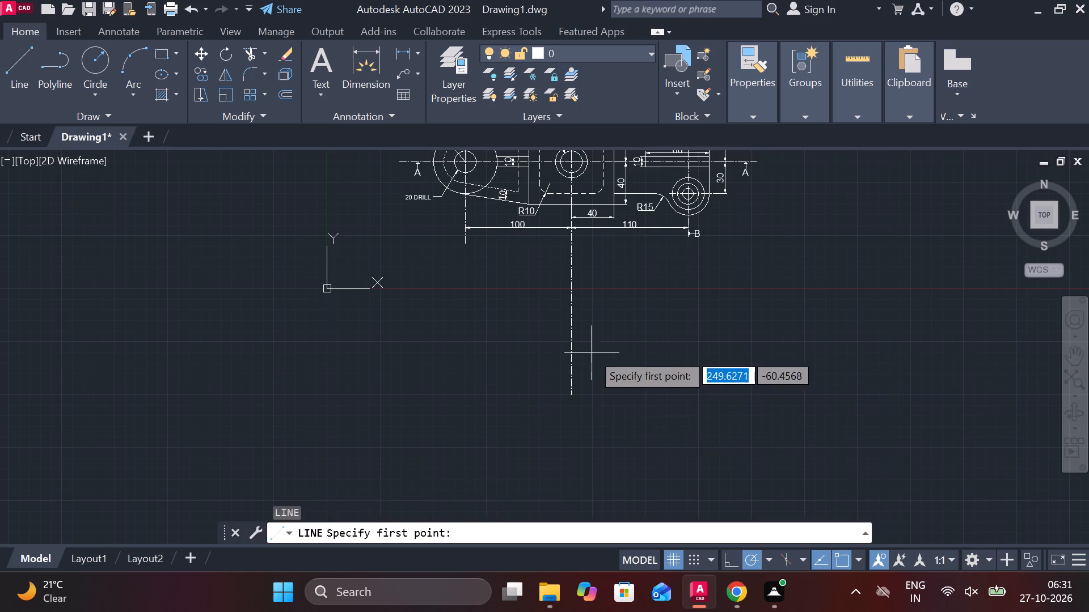
{"action": "scroll", "coordinate": [592, 353], "scroll_direction": "up", "scroll_amount": 1}
{"action": "left_click", "coordinate": [555, 364]}
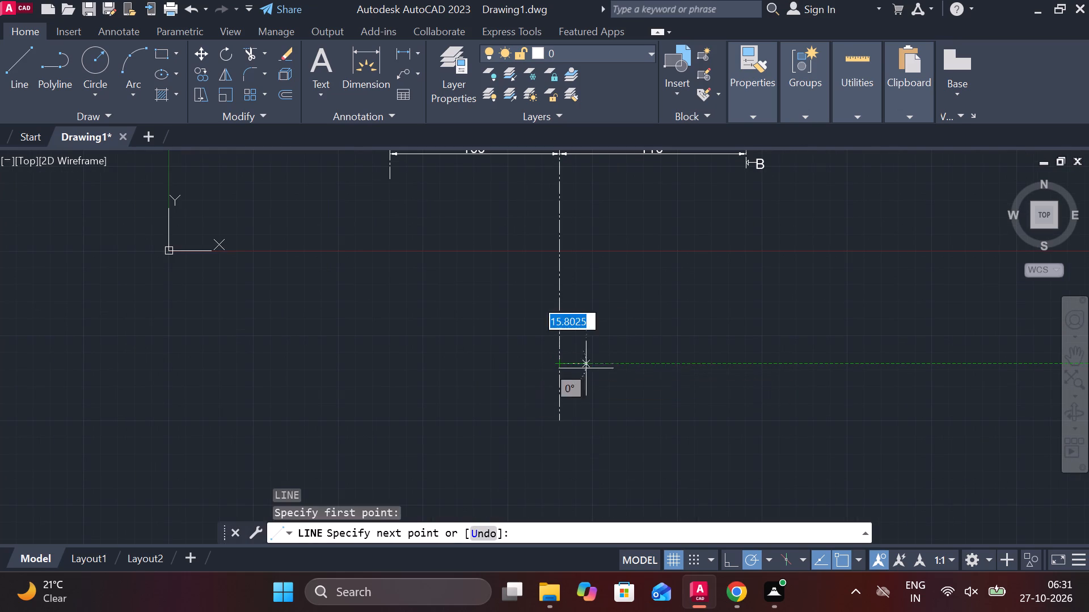
{"action": "type", "text": "230"}
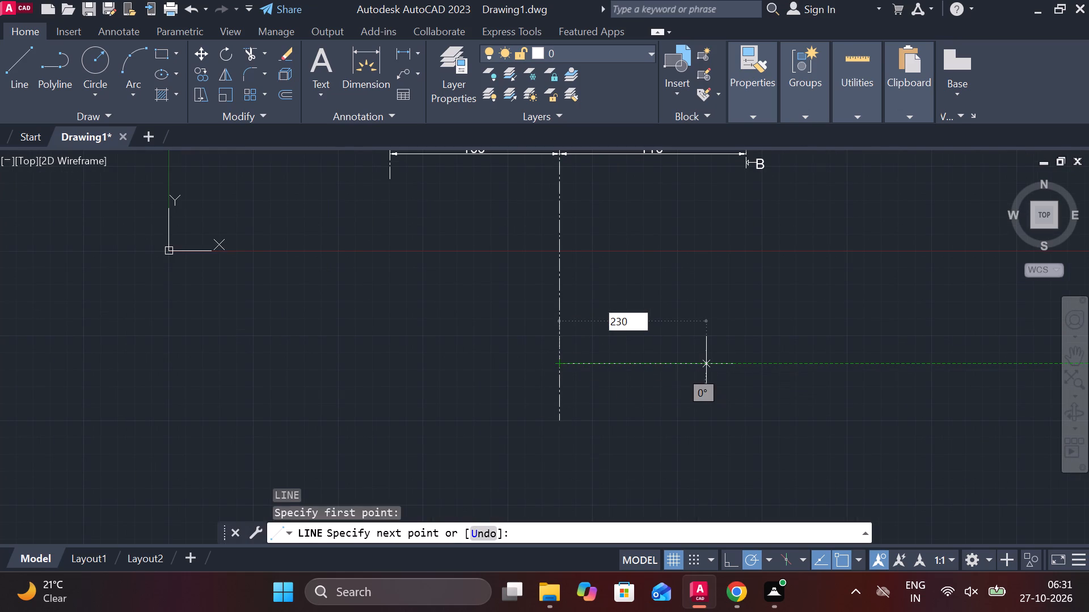
{"action": "key", "text": "Return"}
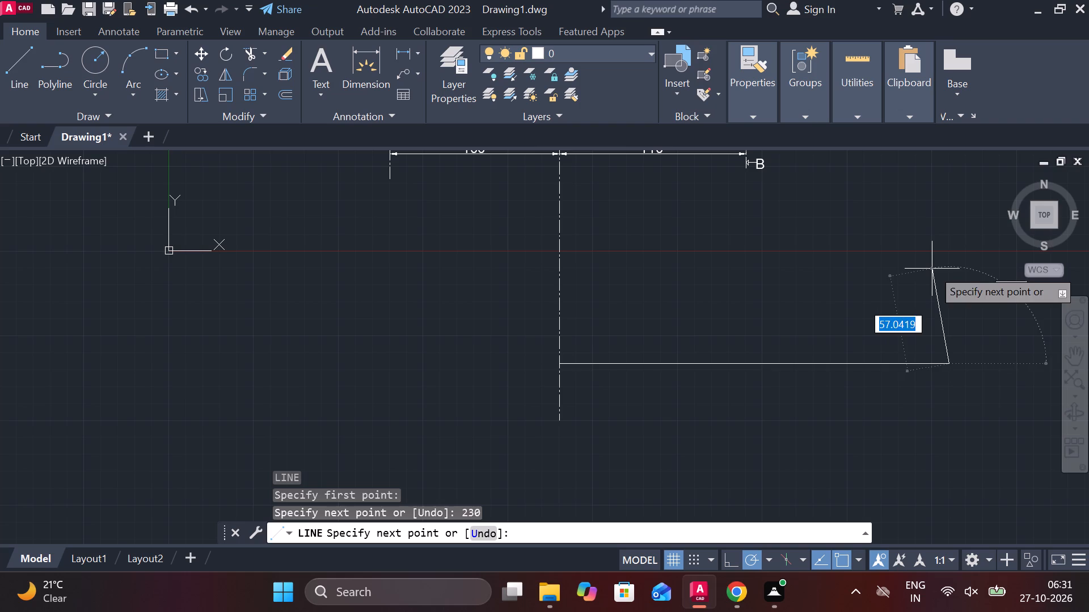
{"action": "scroll", "coordinate": [964, 260], "scroll_direction": "down", "scroll_amount": 2}
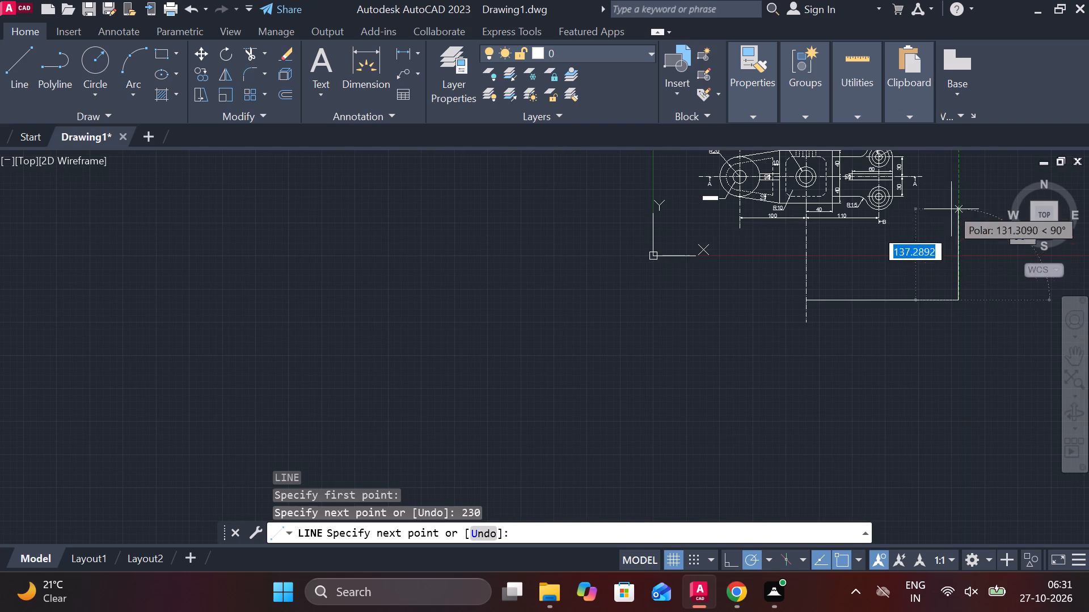
{"action": "key", "text": "ctrl+z"}
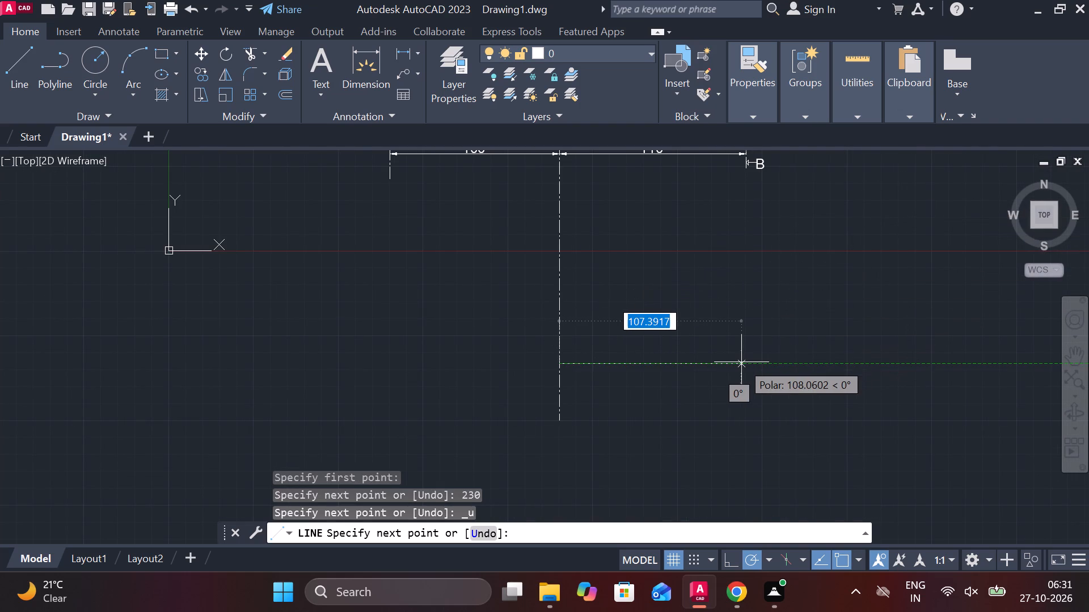
{"action": "type", "text": "130"}
{"action": "key", "text": "Return"}
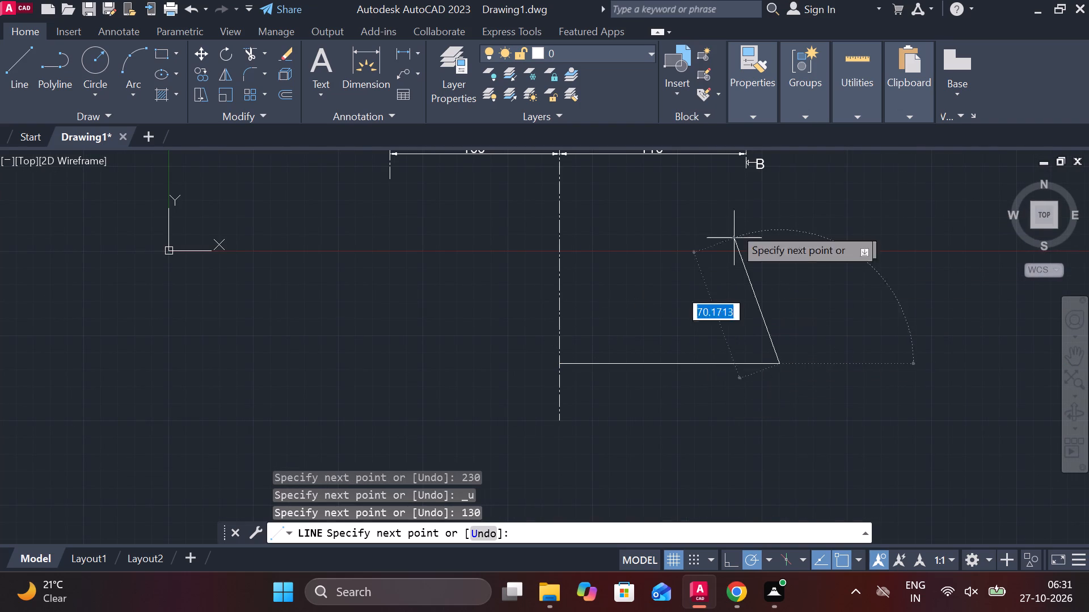
{"action": "middle_click_drag", "start_coordinate": [754, 221], "coordinate": [815, 358]}
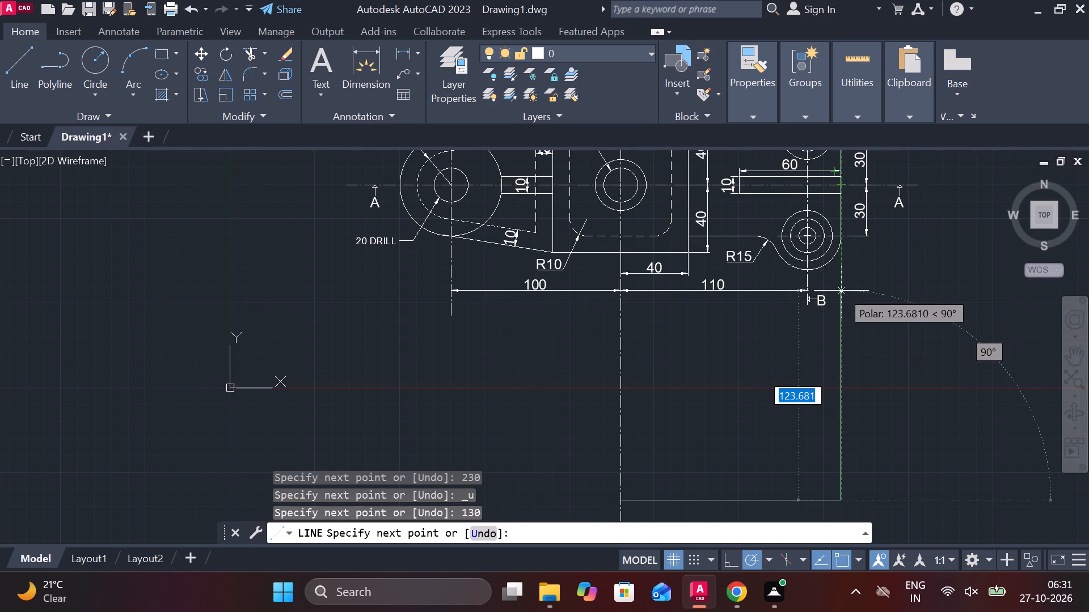
{"action": "middle_click", "coordinate": [871, 422]}
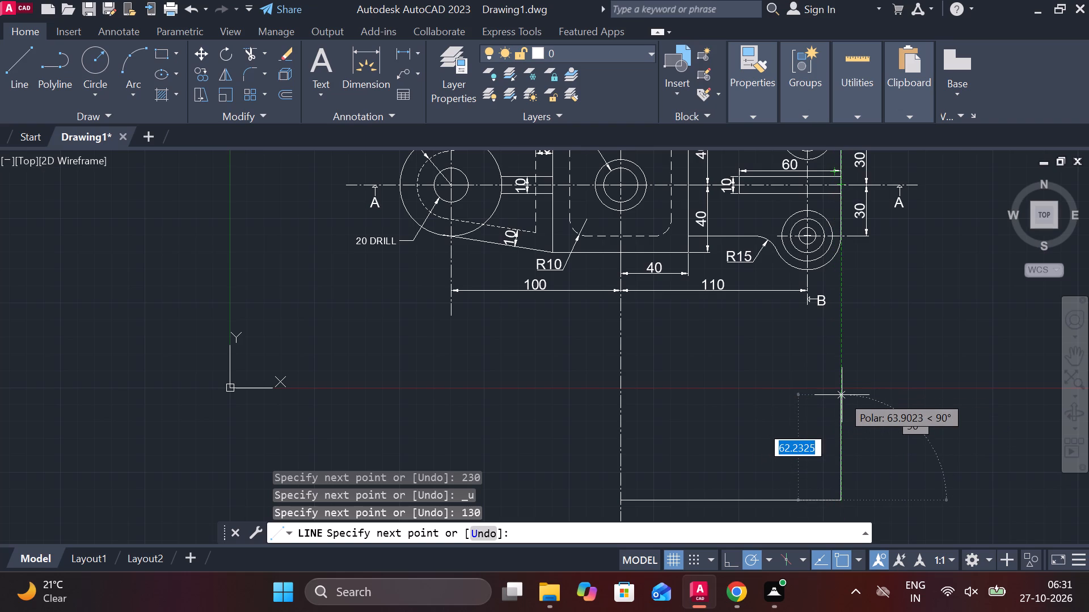
{"action": "key", "text": "Escape"}
Lengthen the horizontal line's left end by 130, past the vertical centerline.
{"action": "middle_click_drag", "start_coordinate": [829, 430], "coordinate": [864, 337]}
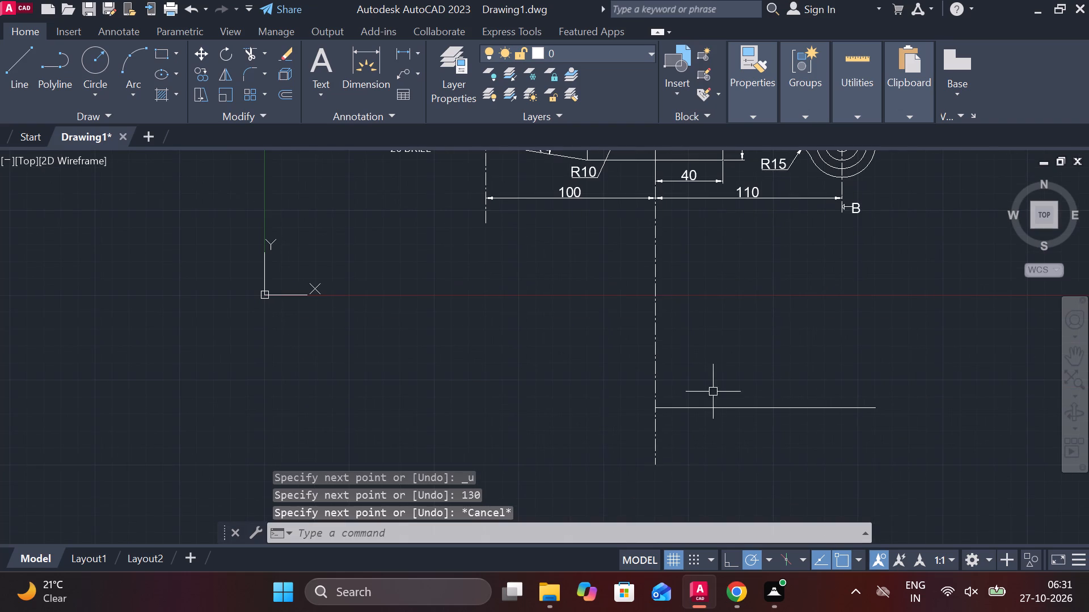
{"action": "left_click", "coordinate": [707, 404]}
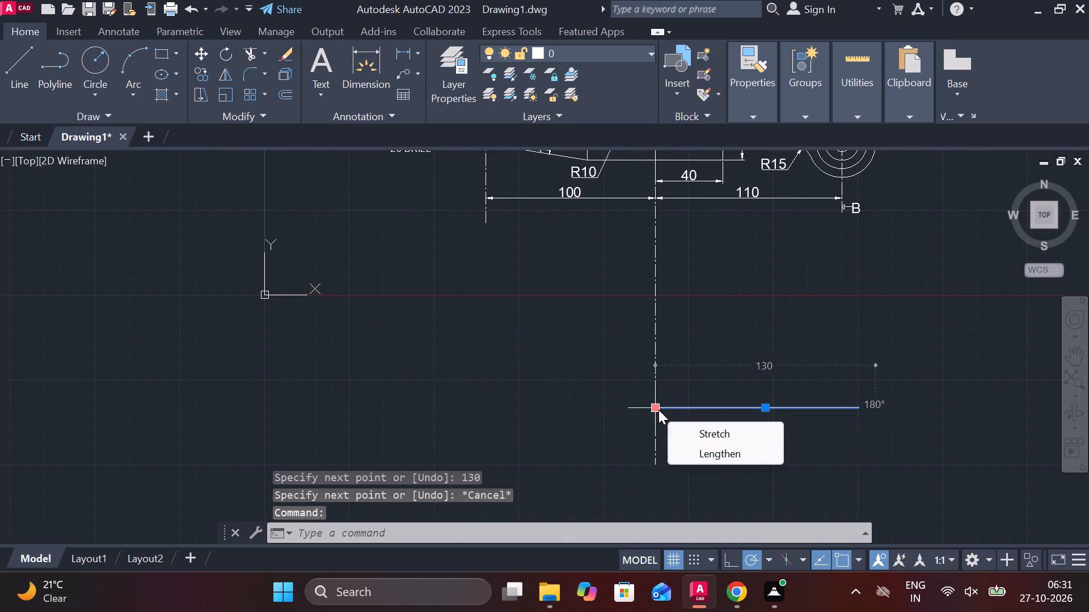
{"action": "left_click", "coordinate": [705, 452]}
{"action": "type", "text": "130"}
{"action": "key", "text": "Return"}
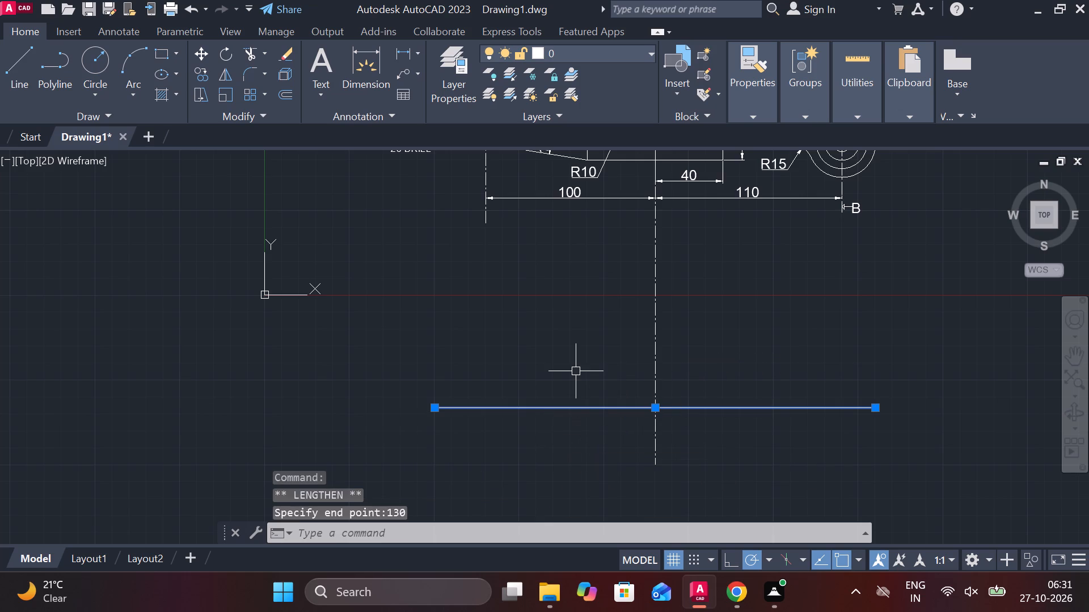
{"action": "key", "text": "Escape"}
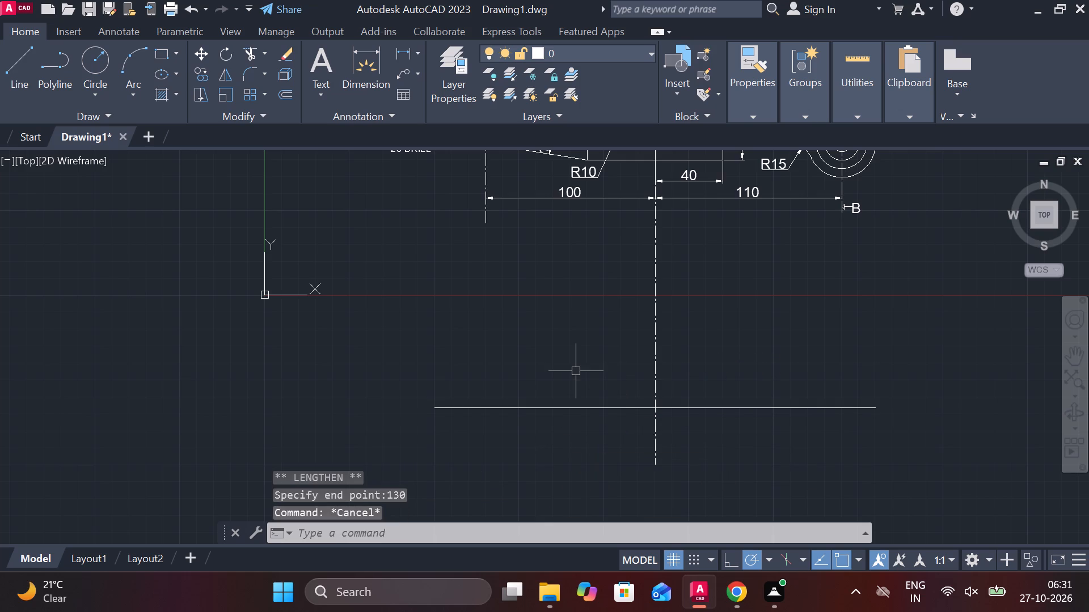
From the base line's left end, draw connected lines 45 up, 60 to the right and 15 down.
{"action": "key", "text": "l"}
{"action": "key", "text": "Return"}
{"action": "left_click", "coordinate": [430, 400]}
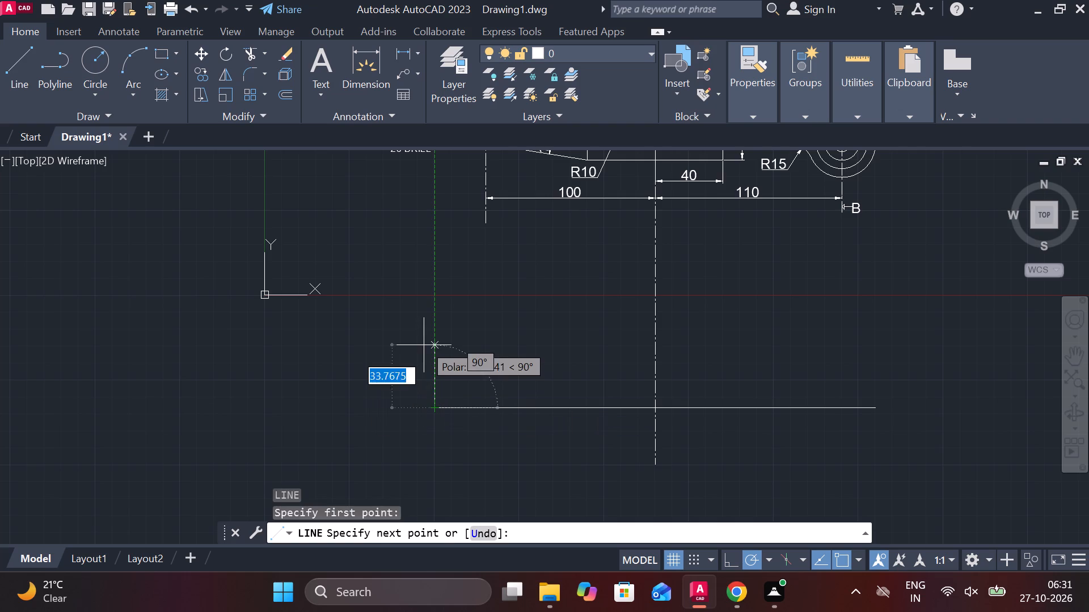
{"action": "type", "text": "45"}
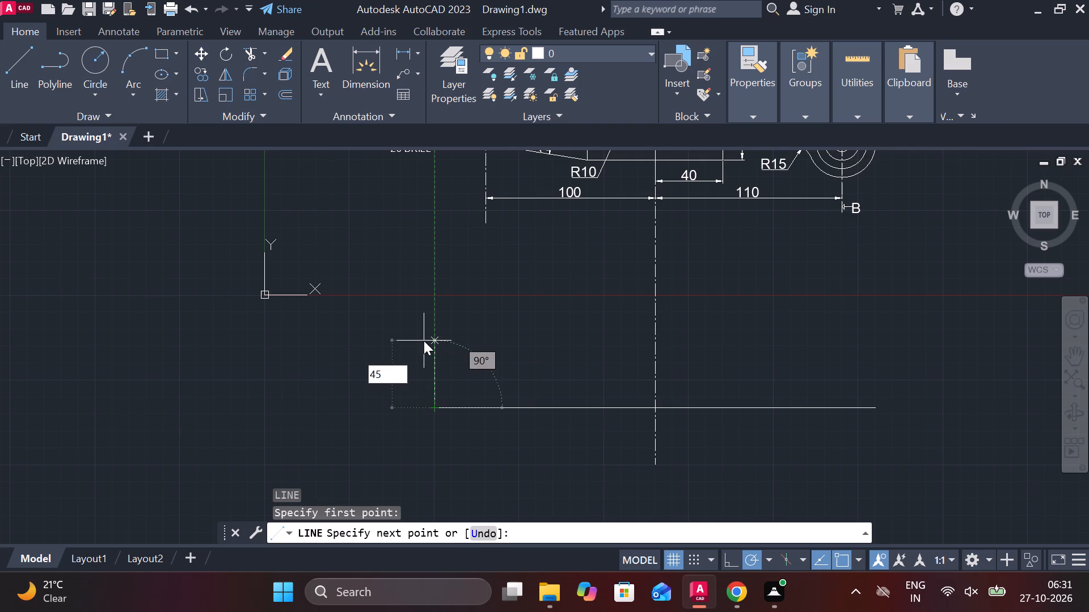
{"action": "key", "text": "space"}
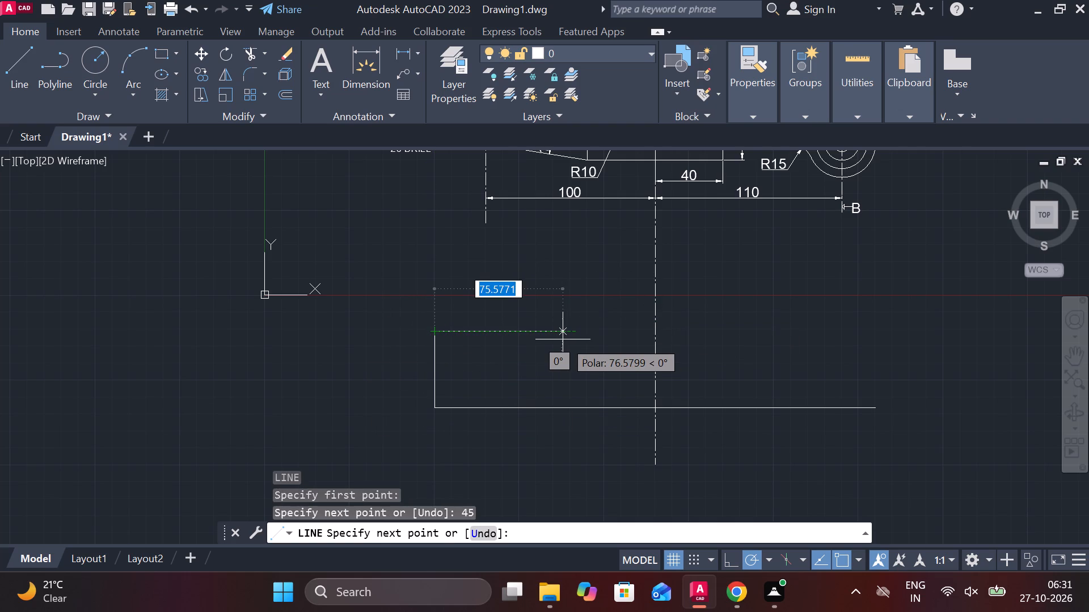
{"action": "type", "text": "60"}
{"action": "key", "text": "Return"}
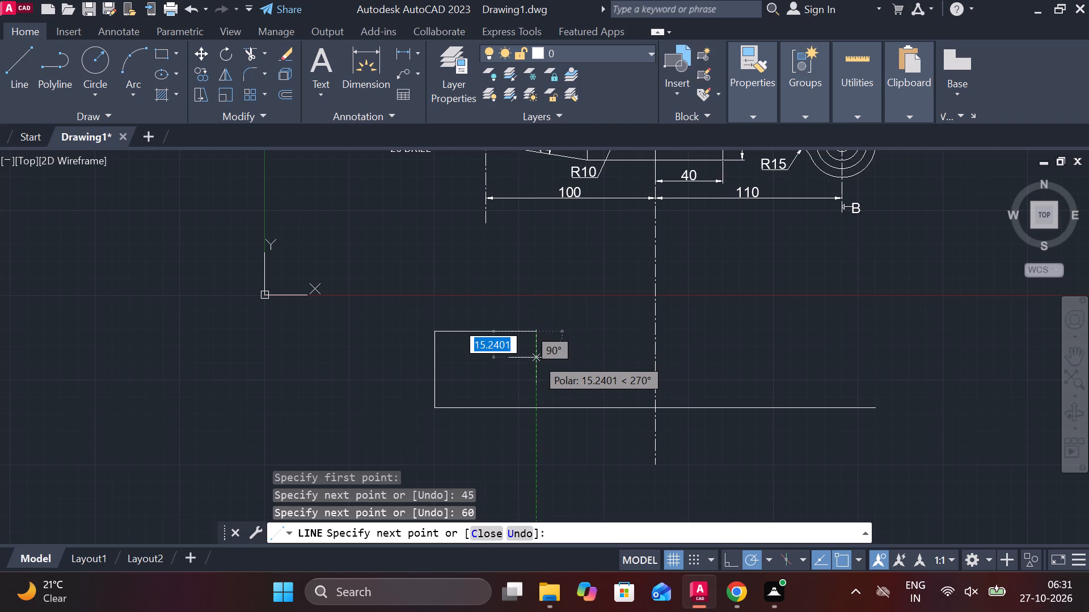
{"action": "scroll", "coordinate": [536, 350], "scroll_direction": "up", "scroll_amount": 2}
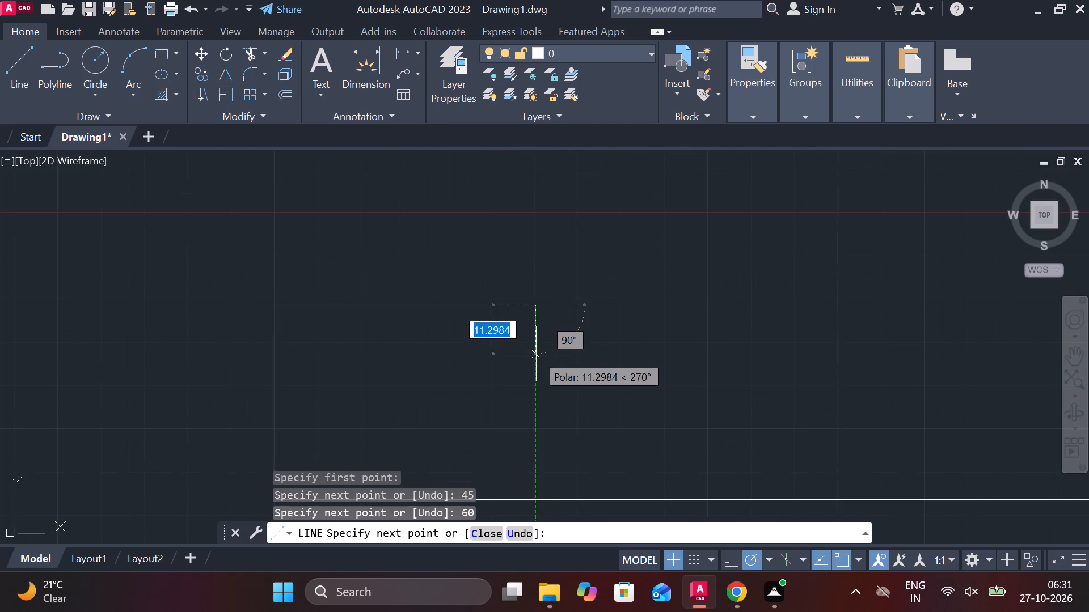
{"action": "type", "text": "15"}
{"action": "key", "text": "Return"}
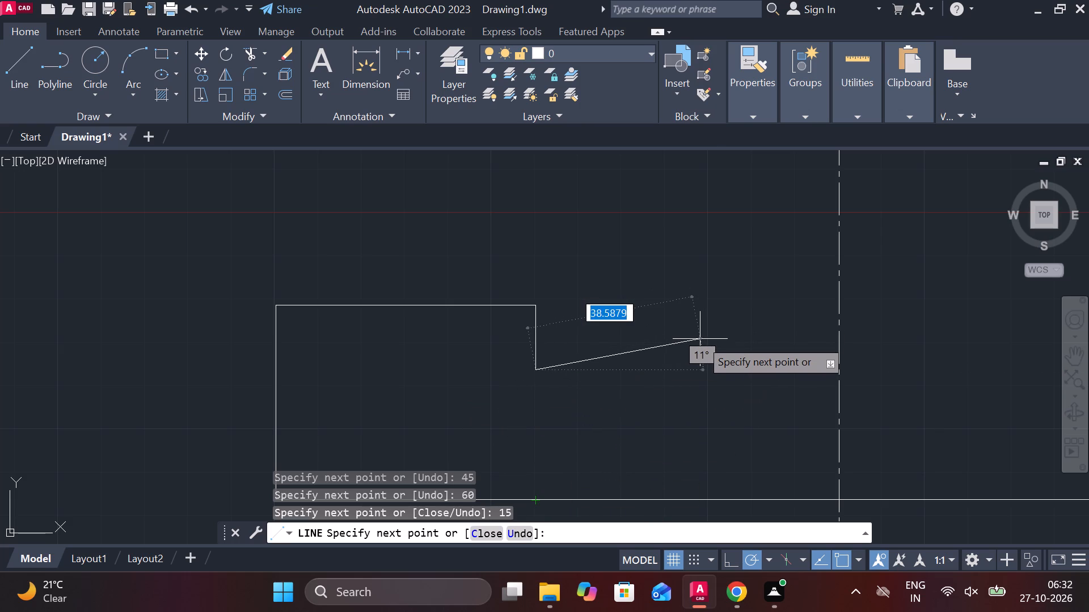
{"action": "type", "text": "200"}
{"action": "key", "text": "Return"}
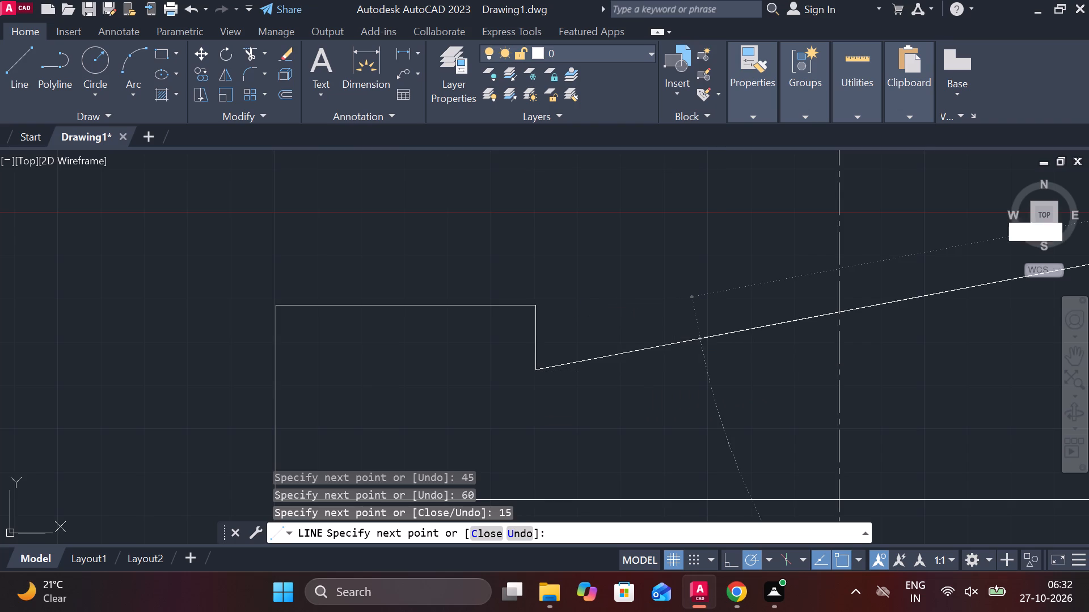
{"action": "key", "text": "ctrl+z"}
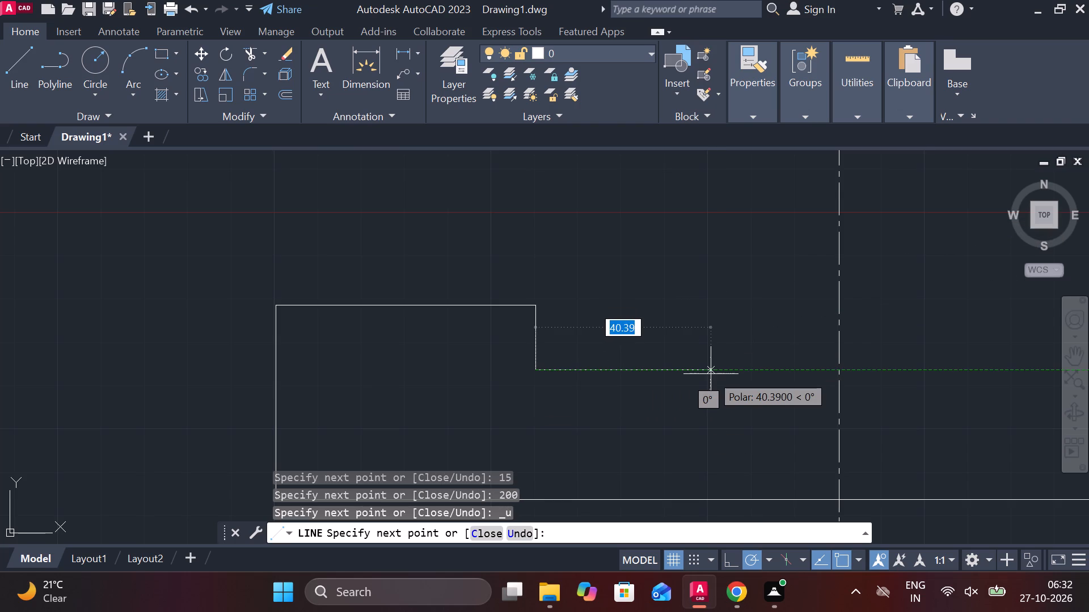
Continue the stepped outline with a horizontal line 200 to the right, closing it straight down to the base line's right end.
{"action": "type", "text": "200"}
{"action": "key", "text": "Return"}
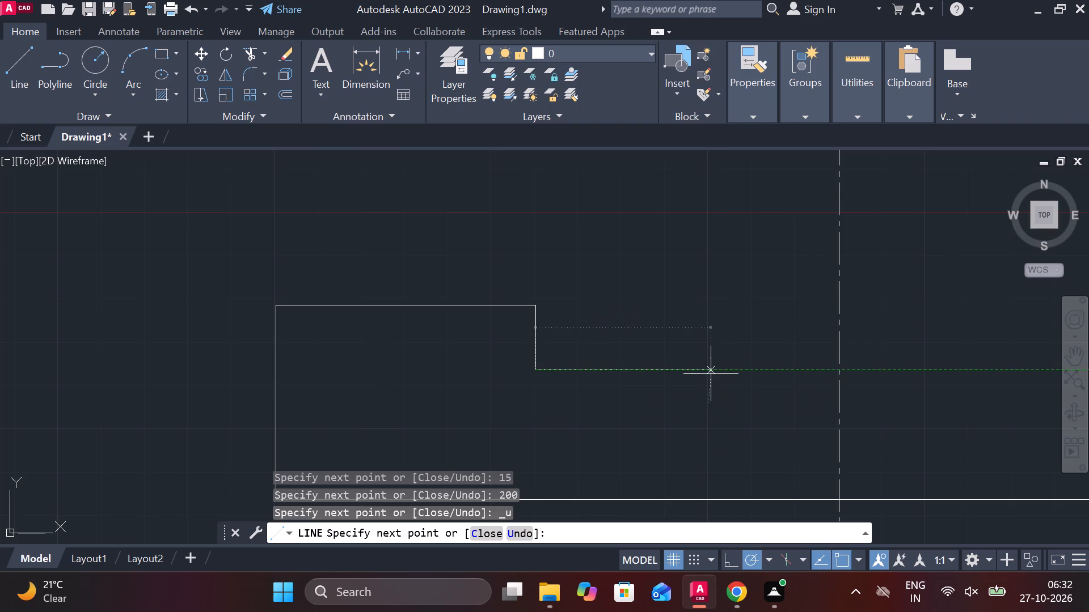
{"action": "scroll", "coordinate": [729, 374], "scroll_direction": "down", "scroll_amount": 2}
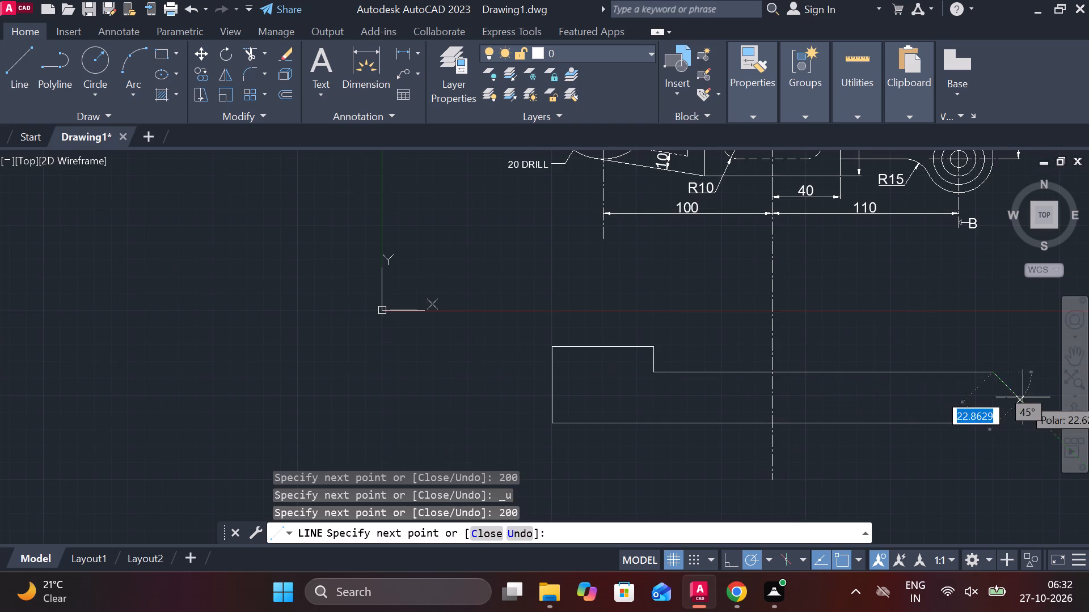
{"action": "scroll", "coordinate": [991, 405], "scroll_direction": "up", "scroll_amount": 2}
{"action": "left_click", "coordinate": [995, 453]}
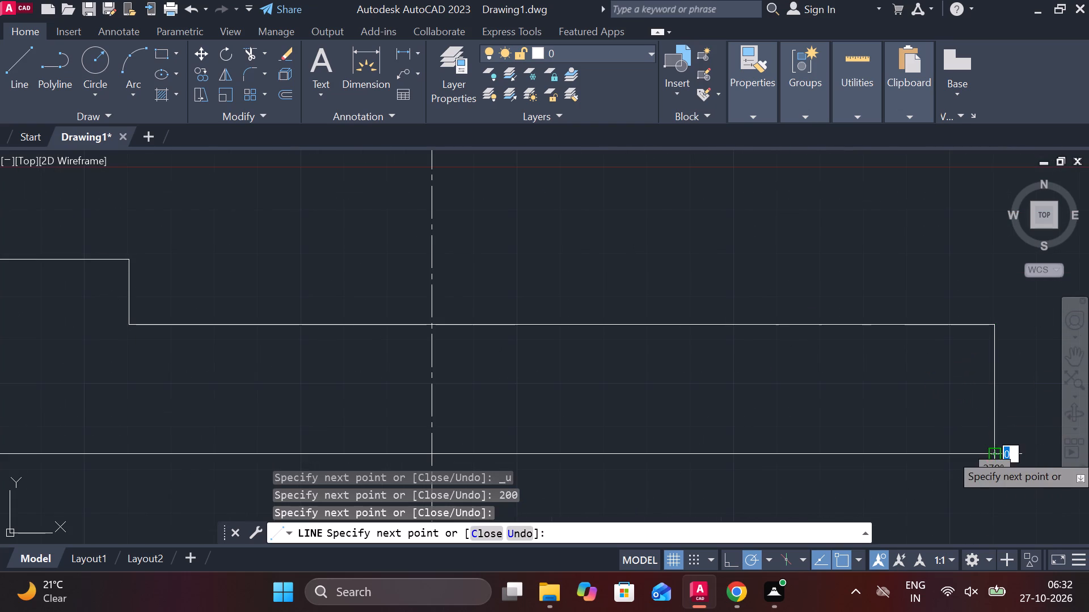
{"action": "key", "text": "Escape"}
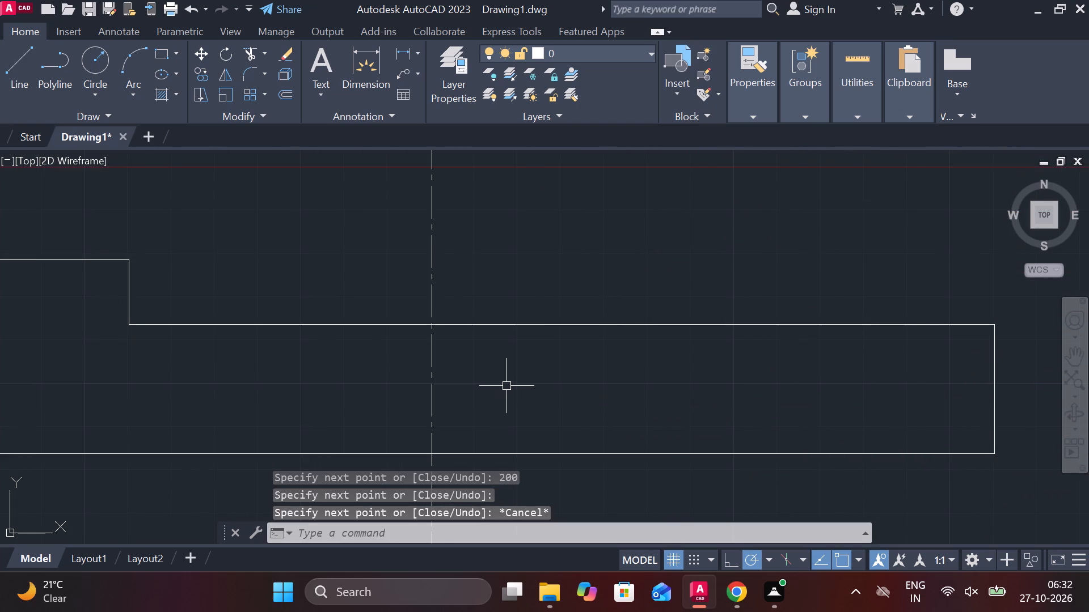
In the empty space to the right of the stepped view, draw connected lines 80 to the right and 85 down.
{"action": "middle_click_drag", "start_coordinate": [508, 384], "coordinate": [534, 352]}
{"action": "scroll", "coordinate": [534, 352], "scroll_direction": "down", "scroll_amount": 1}
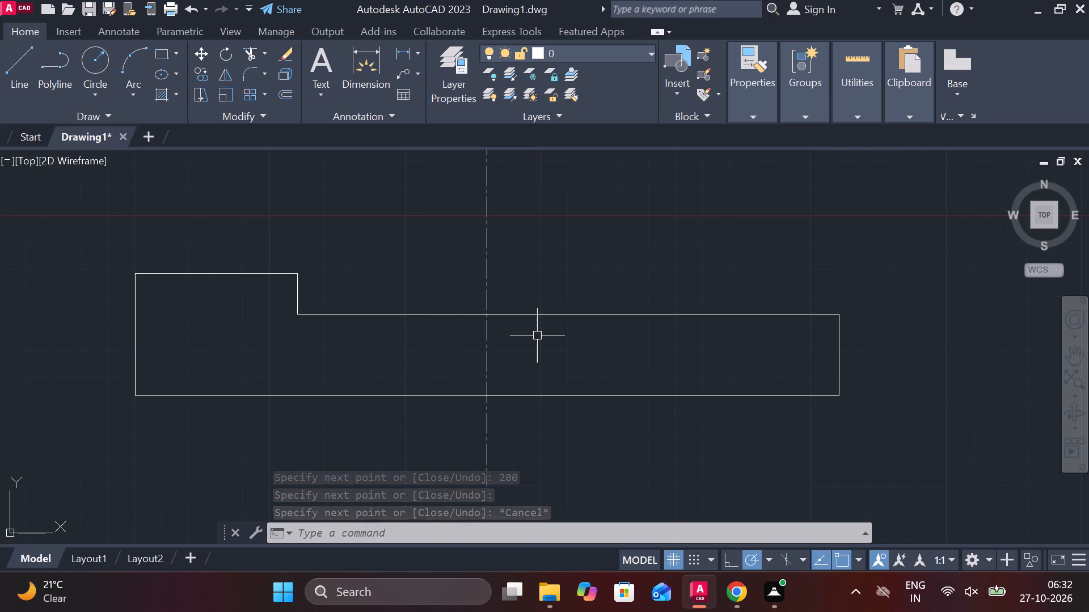
{"action": "scroll", "coordinate": [537, 335], "scroll_direction": "down", "scroll_amount": 1}
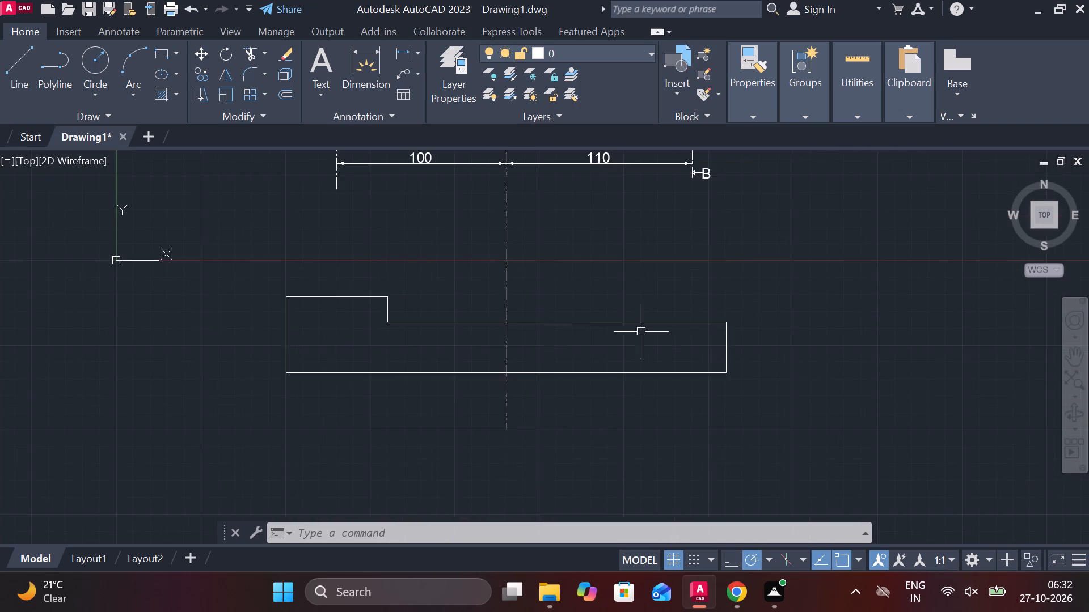
{"action": "middle_click_drag", "start_coordinate": [772, 332], "coordinate": [548, 325]}
{"action": "key", "text": "l"}
{"action": "key", "text": "Return"}
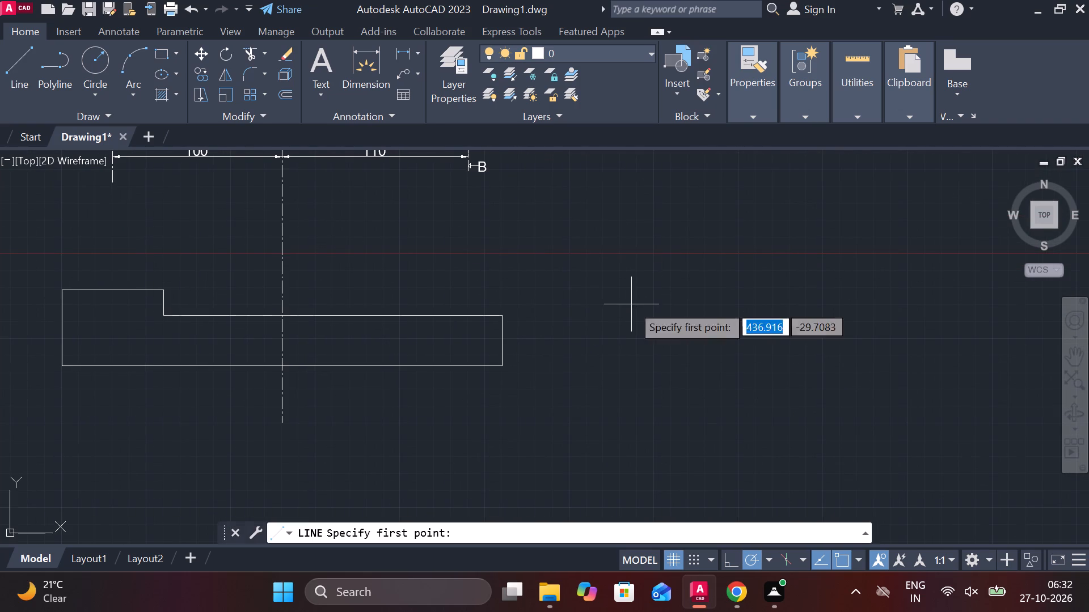
{"action": "left_click", "coordinate": [638, 254]}
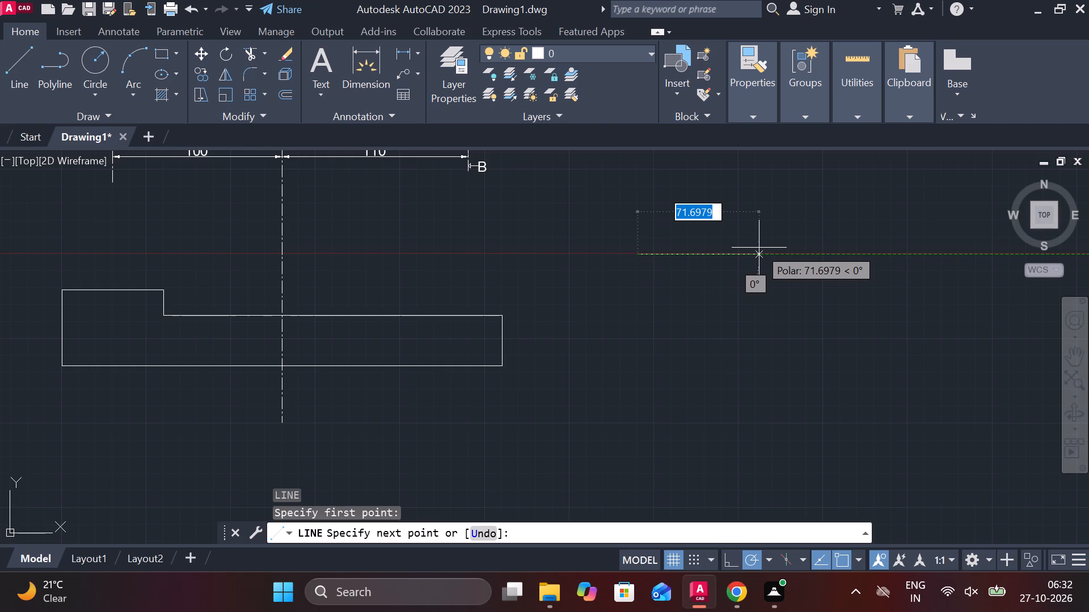
{"action": "type", "text": "80"}
{"action": "key", "text": "Return"}
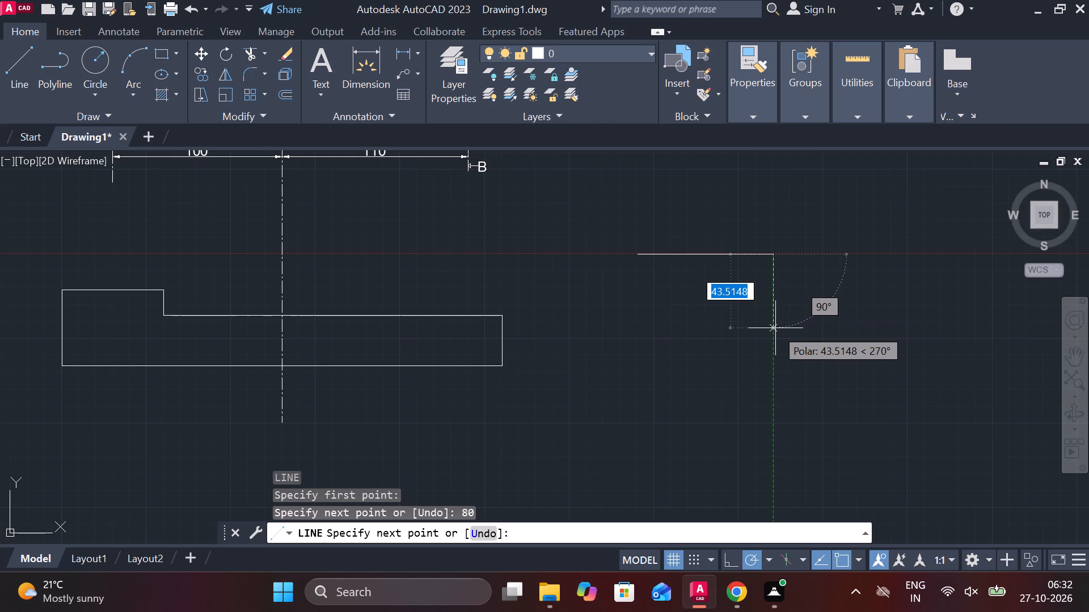
{"action": "key", "text": "5"}
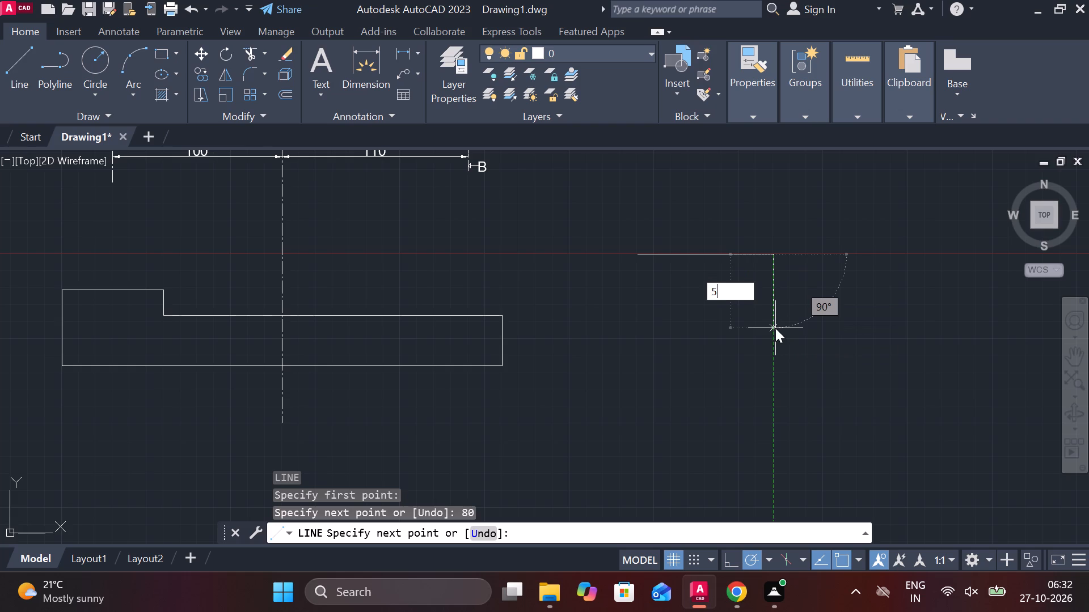
{"action": "key", "text": "BackSpace"}
{"action": "key", "text": "8"}
{"action": "type", "text": "5"}
{"action": "key", "text": "space"}
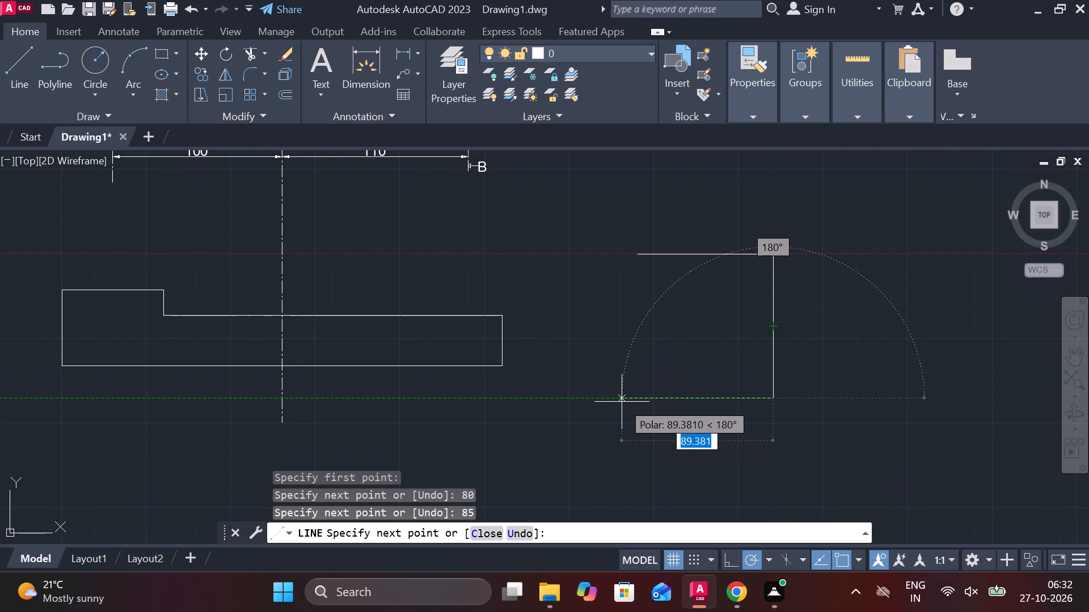
Complete the 80 by 85 rectangle with a line 80 to the left, closing it up to the starting point.
{"action": "type", "text": "80"}
{"action": "key", "text": "Return"}
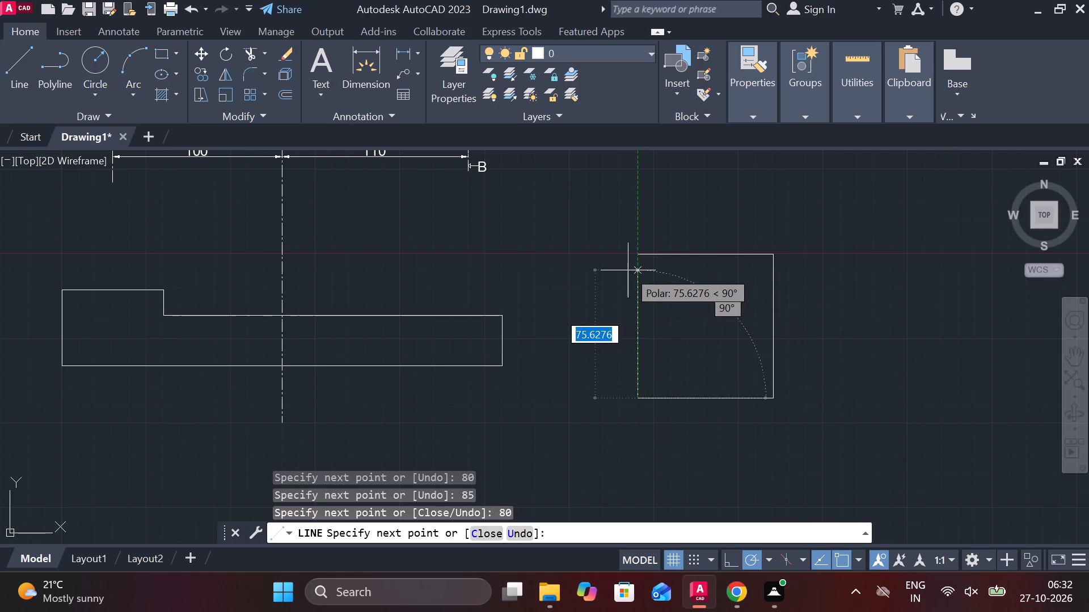
{"action": "left_click", "coordinate": [628, 270]}
{"action": "key", "text": "ctrl+z"}
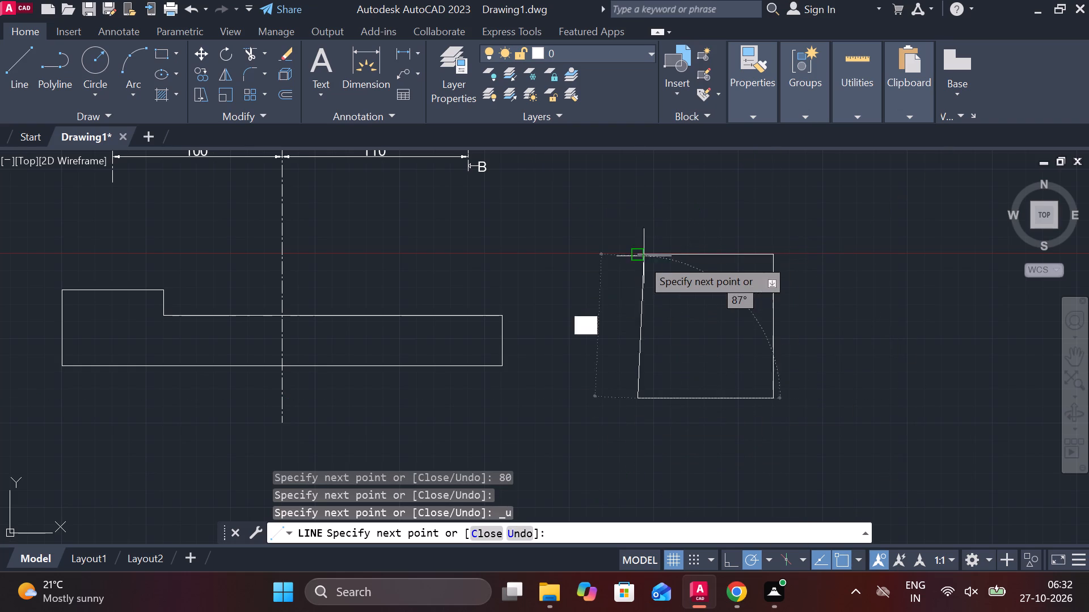
{"action": "left_click", "coordinate": [640, 252]}
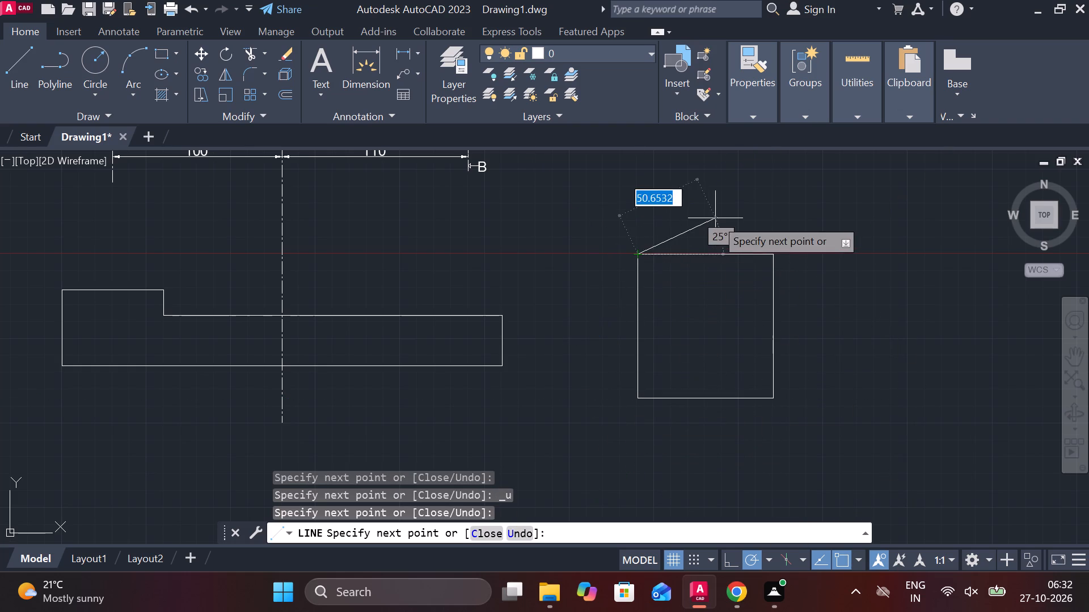
{"action": "key", "text": "Escape"}
Move the 80 by 85 rectangle by its bottom midpoint to where the vertical centerline meets the stepped view's base line.
{"action": "left_click", "coordinate": [593, 211]}
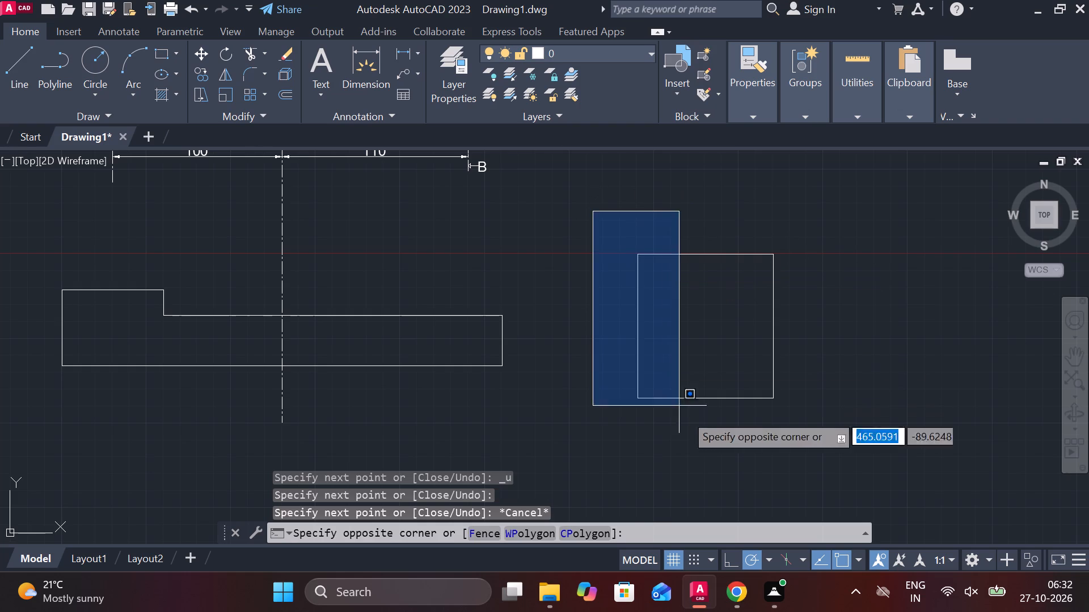
{"action": "left_click", "coordinate": [834, 460]}
{"action": "key", "text": "m"}
{"action": "key", "text": "Return"}
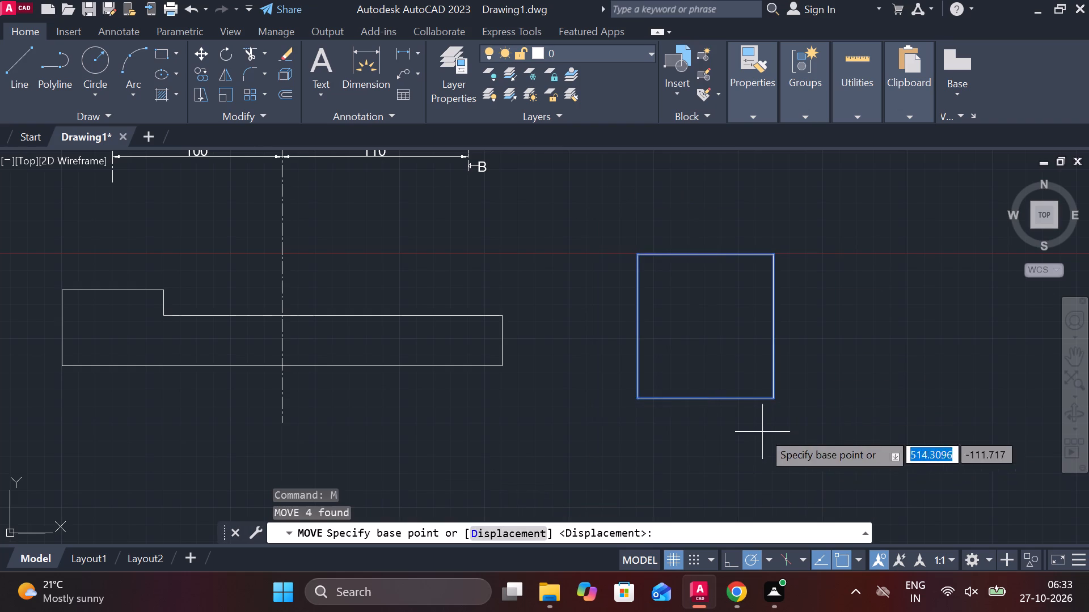
{"action": "left_click", "coordinate": [702, 398]}
{"action": "middle_click_drag", "start_coordinate": [421, 382], "coordinate": [573, 393]}
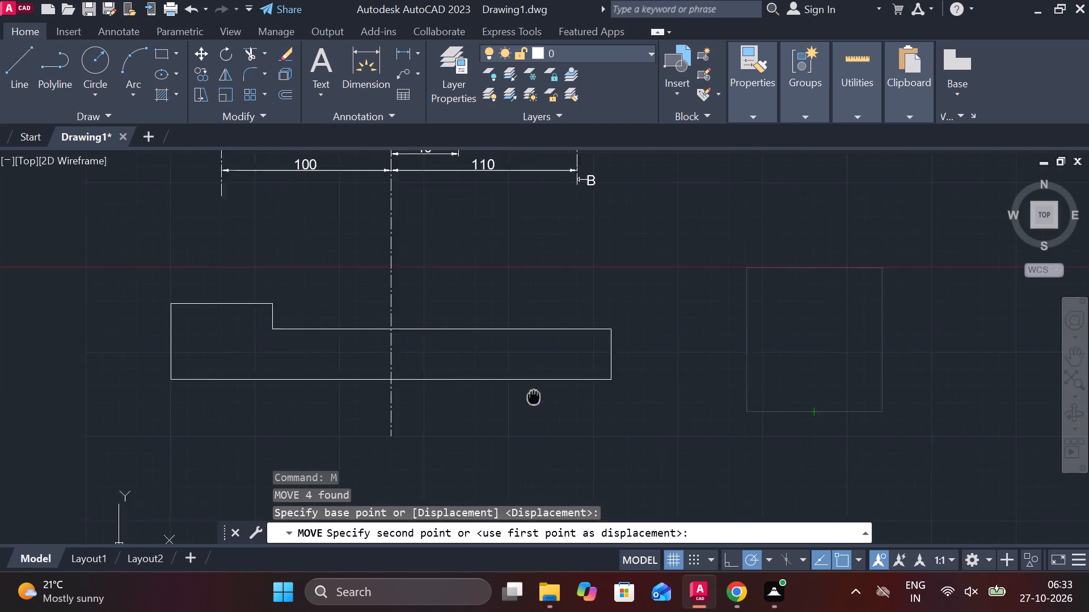
{"action": "middle_click_drag", "start_coordinate": [573, 393], "coordinate": [579, 390]}
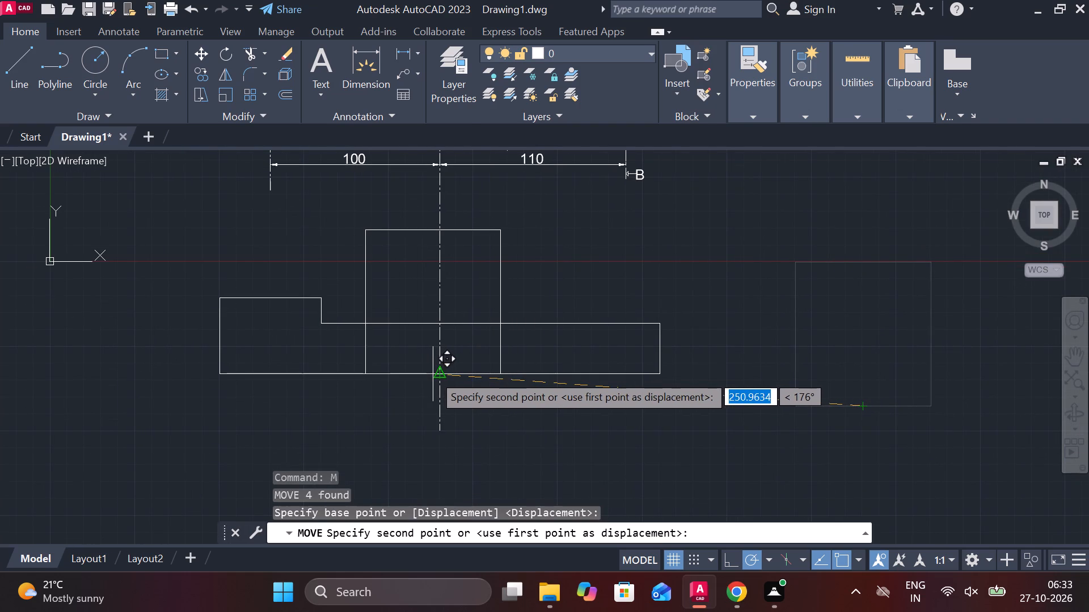
{"action": "left_click", "coordinate": [437, 374]}
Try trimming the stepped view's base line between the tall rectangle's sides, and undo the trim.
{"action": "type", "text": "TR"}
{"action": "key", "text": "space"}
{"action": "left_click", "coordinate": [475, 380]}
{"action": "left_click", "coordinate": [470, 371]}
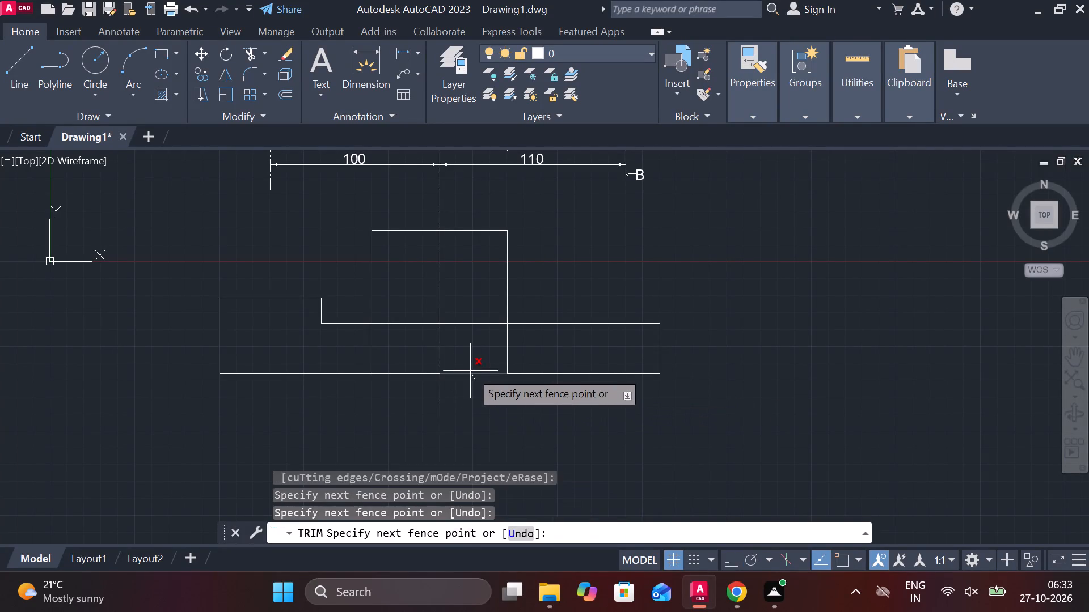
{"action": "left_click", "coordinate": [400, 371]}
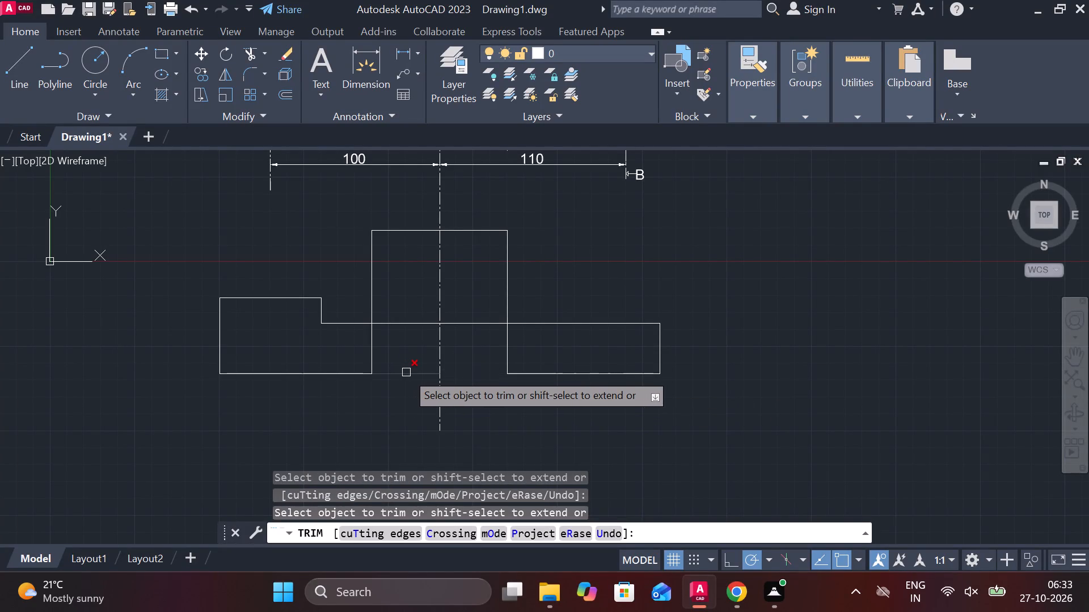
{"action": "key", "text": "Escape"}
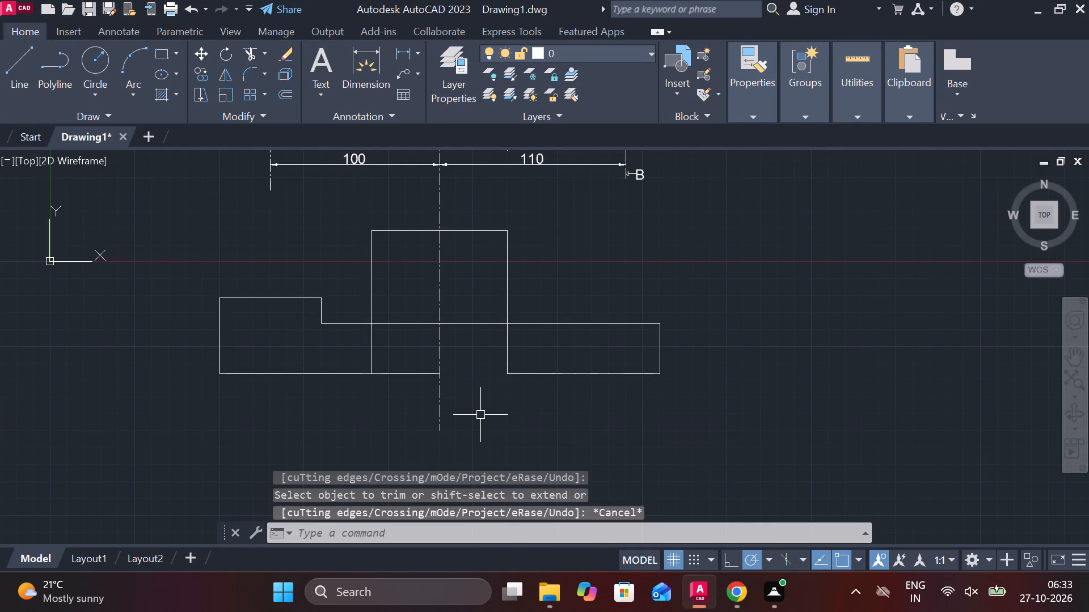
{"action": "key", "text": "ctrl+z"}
Trim the overlapping base line between the tall rectangle's sides, picking it near the vertical centerline.
{"action": "type", "text": "TR"}
{"action": "key", "text": "space"}
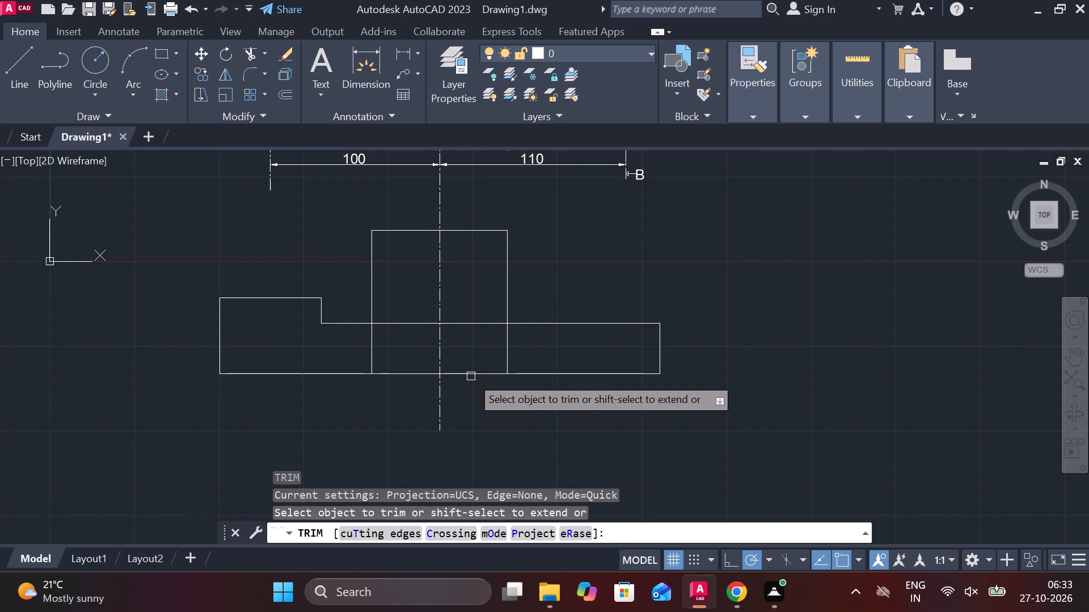
{"action": "left_click", "coordinate": [471, 376]}
{"action": "left_click", "coordinate": [435, 376]}
{"action": "key", "text": "Escape"}
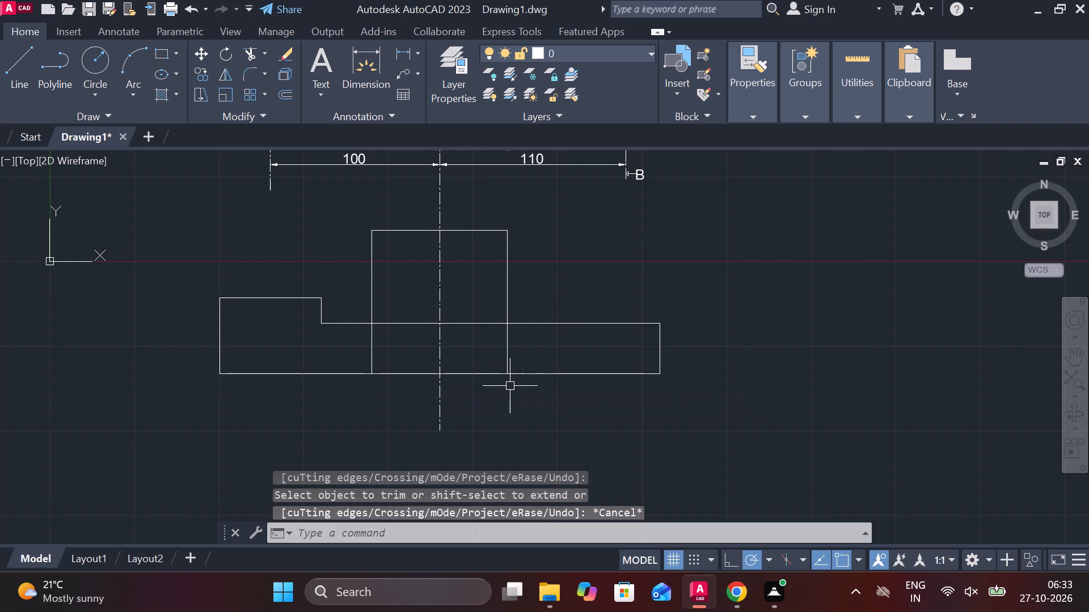
To the right of the stepped view, draw a closed rectangle of lines 20 up, 30 to the right, 20 down and back.
{"action": "middle_click_drag", "start_coordinate": [487, 402], "coordinate": [519, 405]}
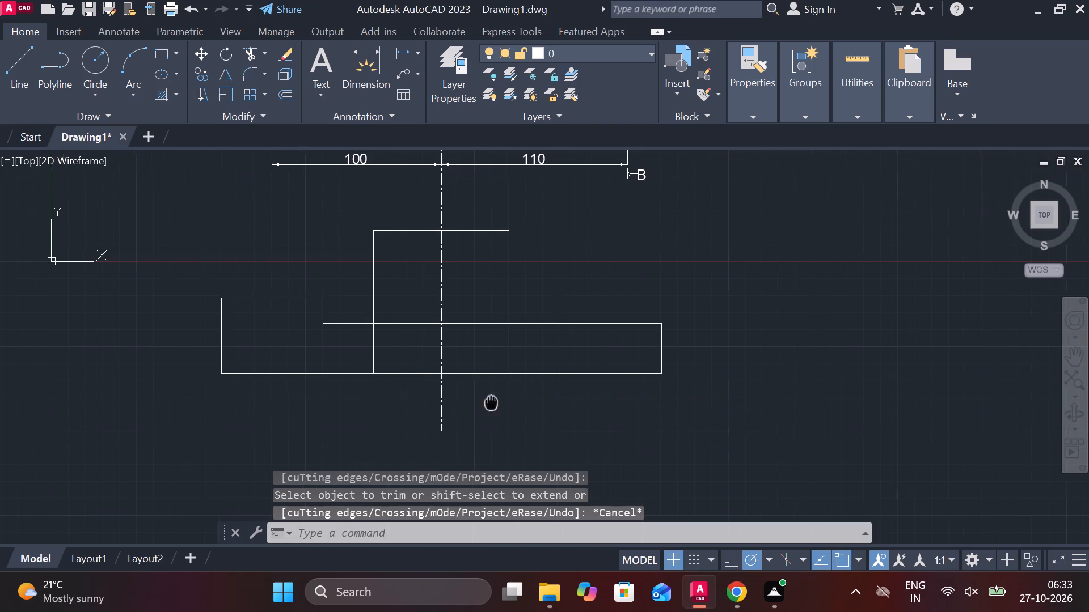
{"action": "middle_click_drag", "start_coordinate": [519, 405], "coordinate": [595, 410]}
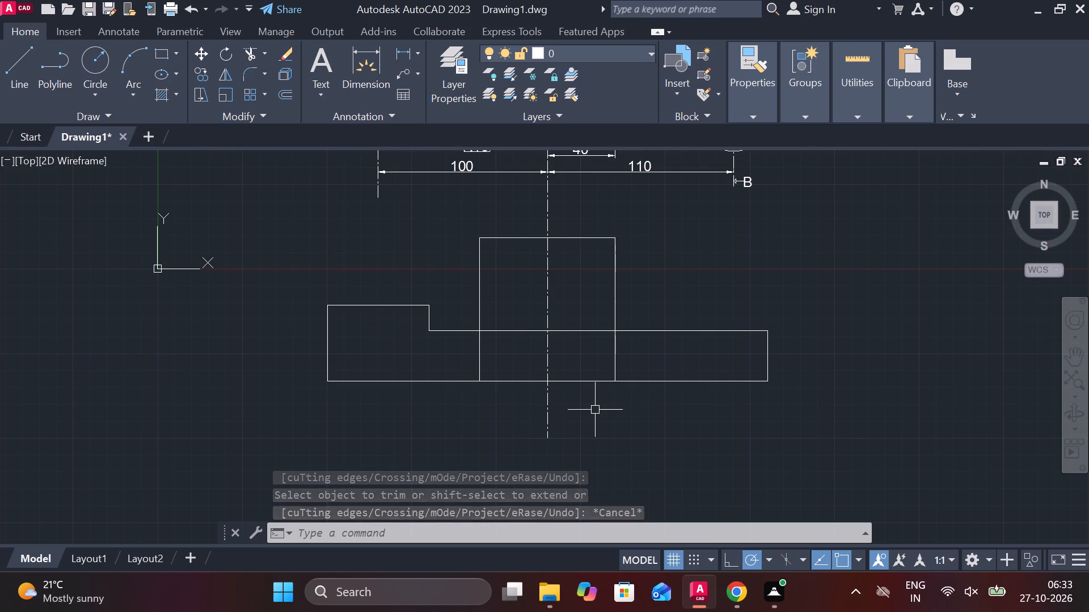
{"action": "middle_click_drag", "start_coordinate": [781, 390], "coordinate": [670, 381]}
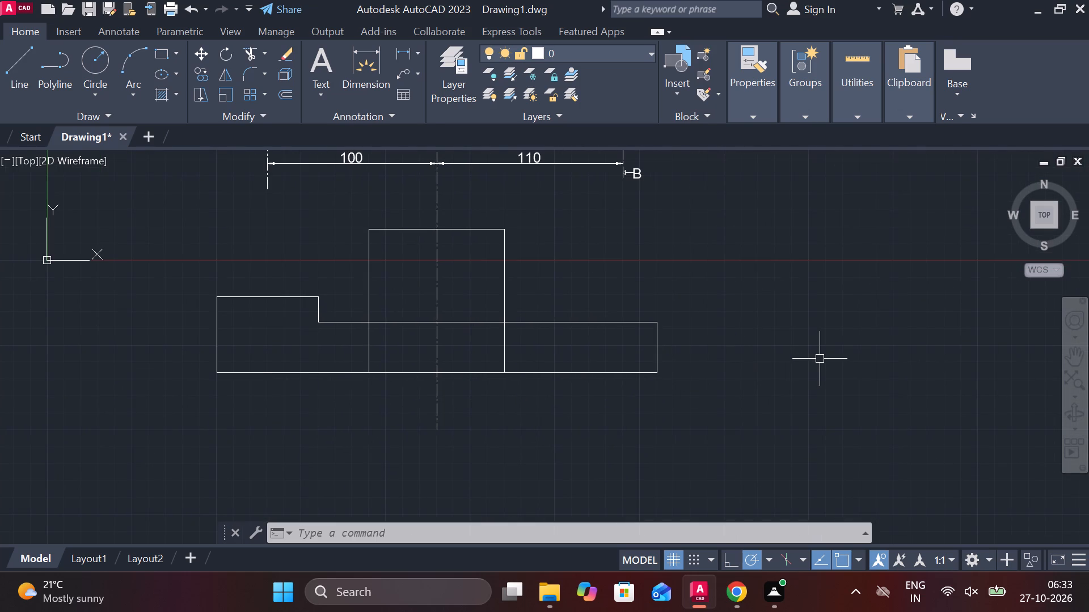
{"action": "key", "text": "l"}
{"action": "key", "text": "Return"}
{"action": "left_click", "coordinate": [787, 358]}
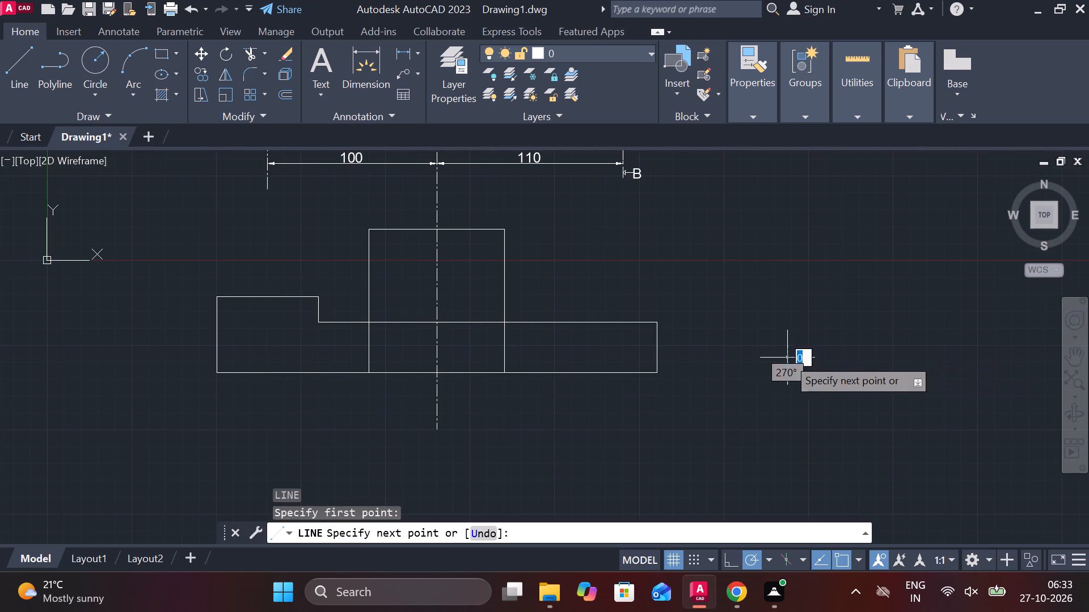
{"action": "key", "text": "2"}
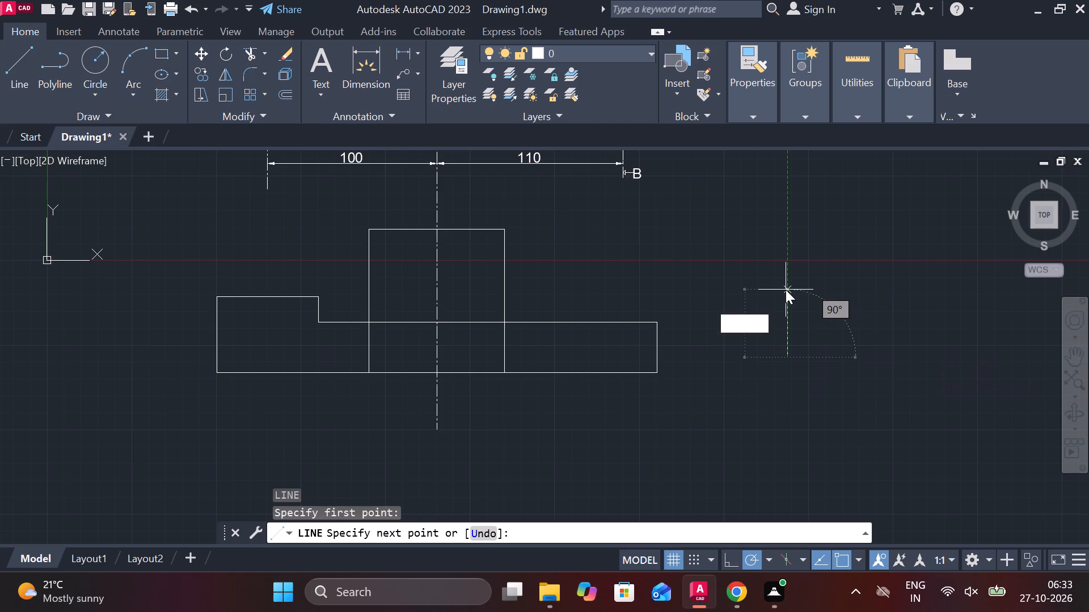
{"action": "key", "text": "0"}
{"action": "key", "text": "Return"}
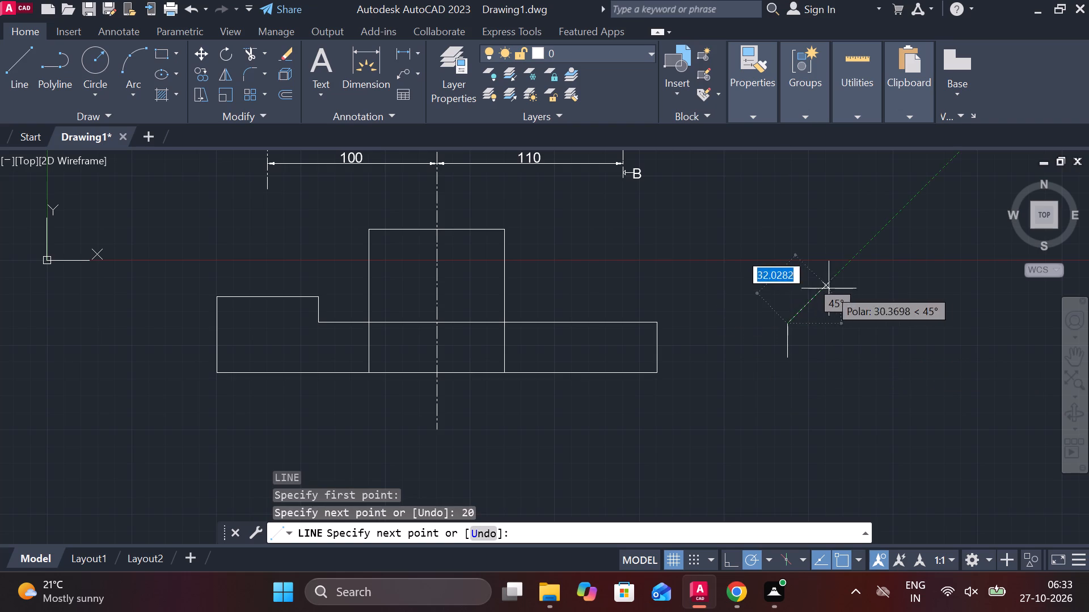
{"action": "type", "text": "30"}
{"action": "key", "text": "Return"}
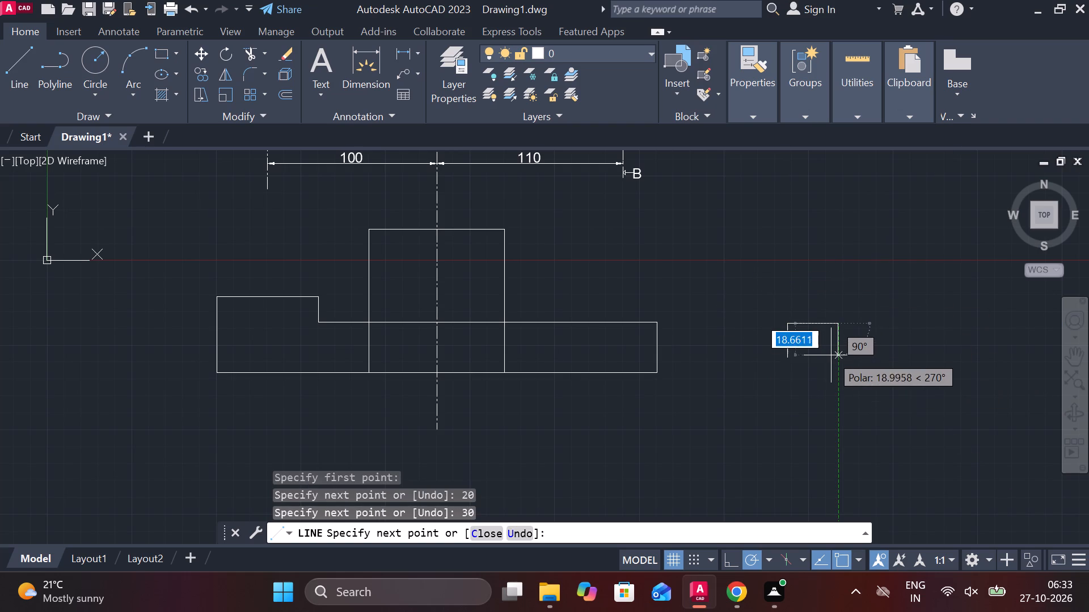
{"action": "type", "text": "20"}
{"action": "key", "text": "Return"}
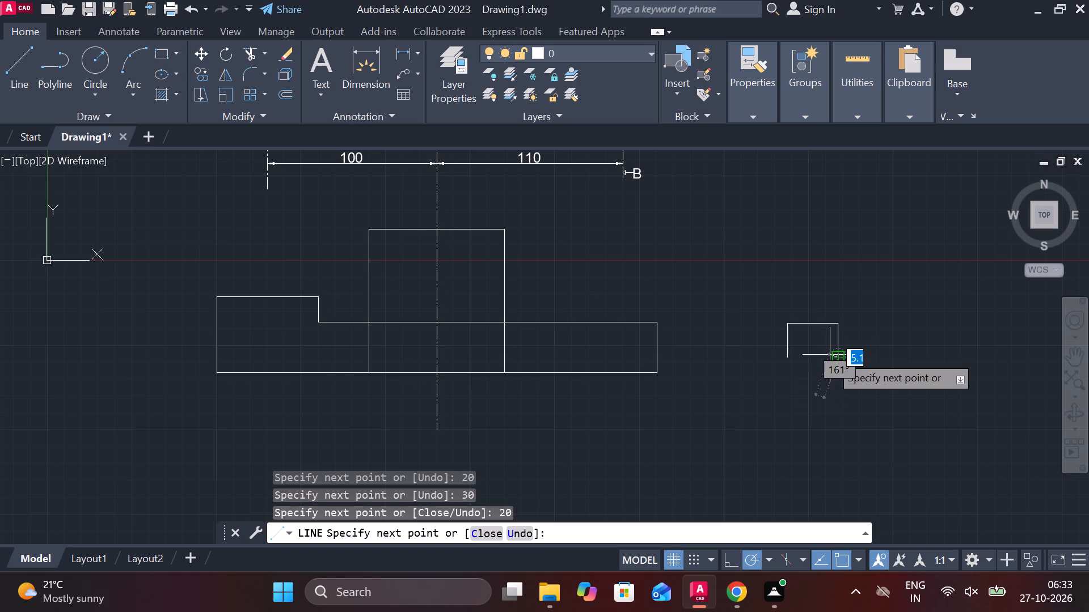
{"action": "left_click", "coordinate": [787, 356]}
{"action": "key", "text": "Escape"}
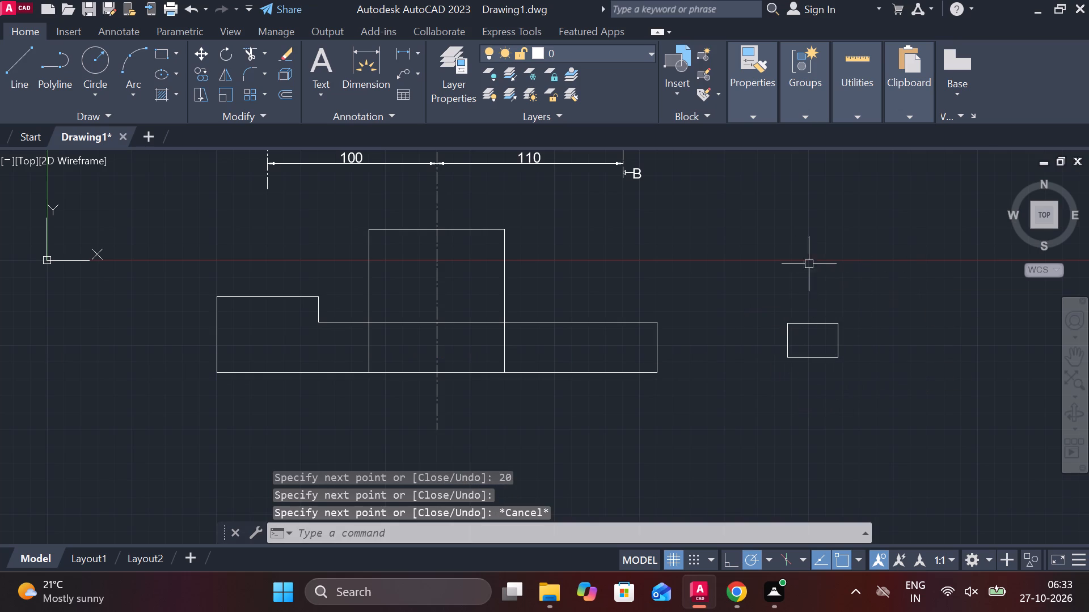
Move the 30 by 20 rectangle by its bottom midpoint to where the vertical centerline meets the stepped view's base line.
{"action": "left_click", "coordinate": [773, 264]}
{"action": "left_click", "coordinate": [877, 368]}
{"action": "key", "text": "m"}
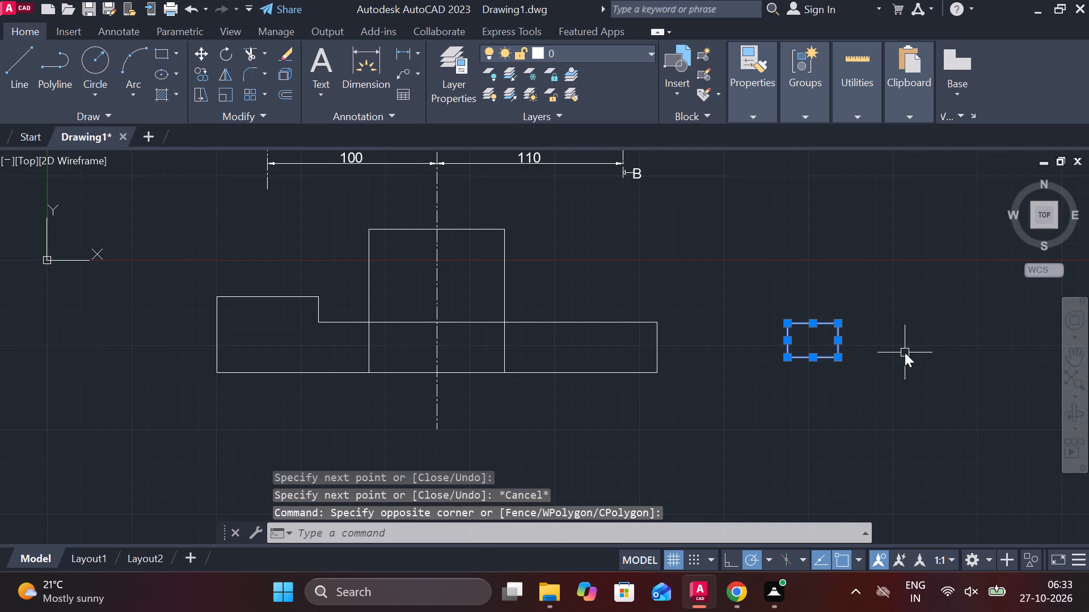
{"action": "key", "text": "Return"}
{"action": "left_click", "coordinate": [814, 356]}
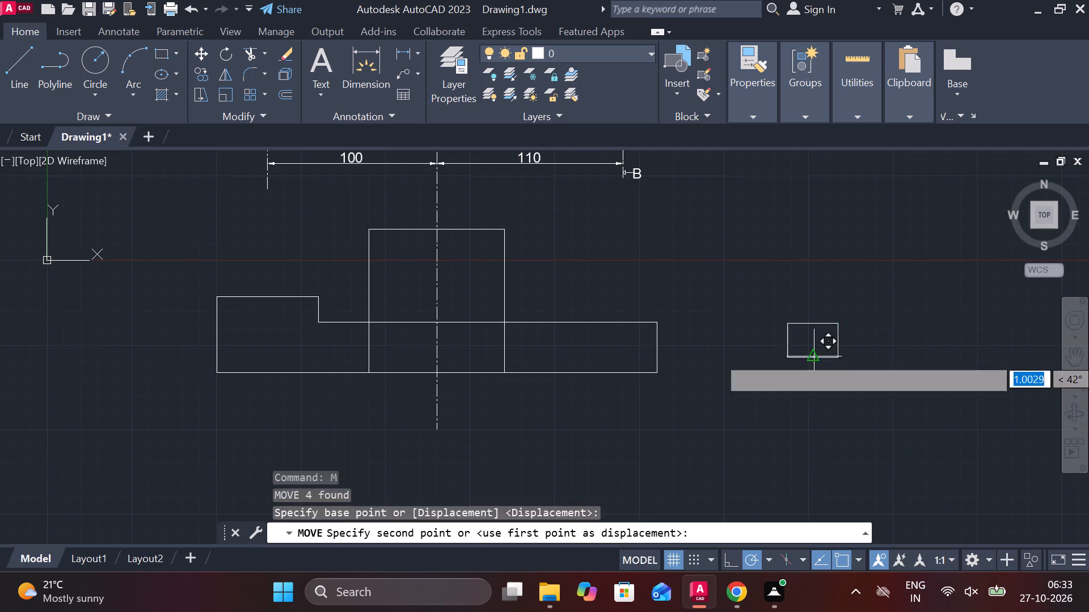
{"action": "scroll", "coordinate": [334, 411], "scroll_direction": "up", "scroll_amount": 2}
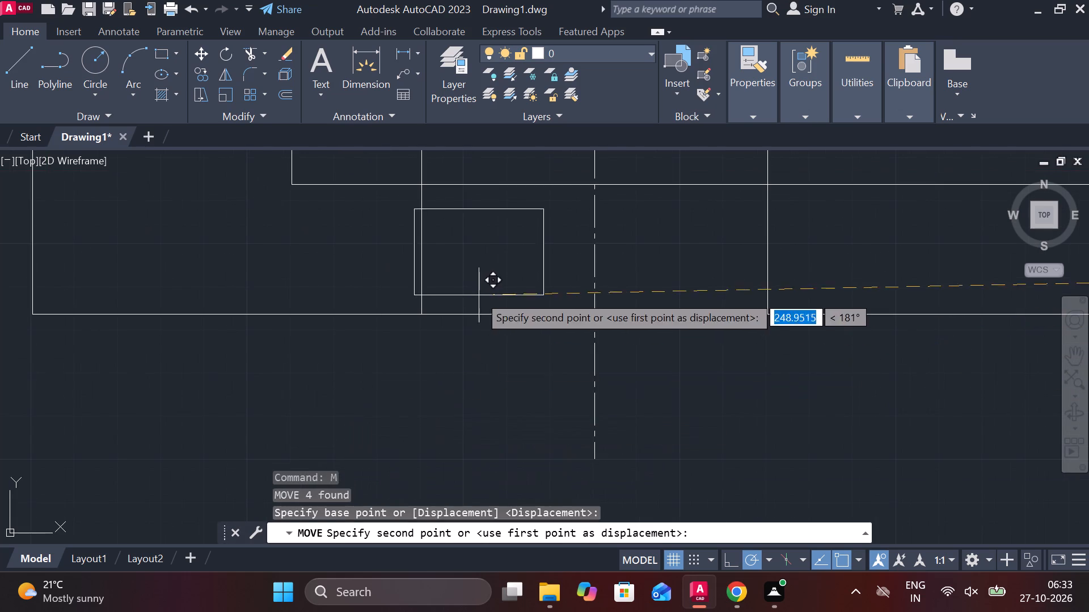
{"action": "scroll", "coordinate": [580, 303], "scroll_direction": "down", "scroll_amount": 2}
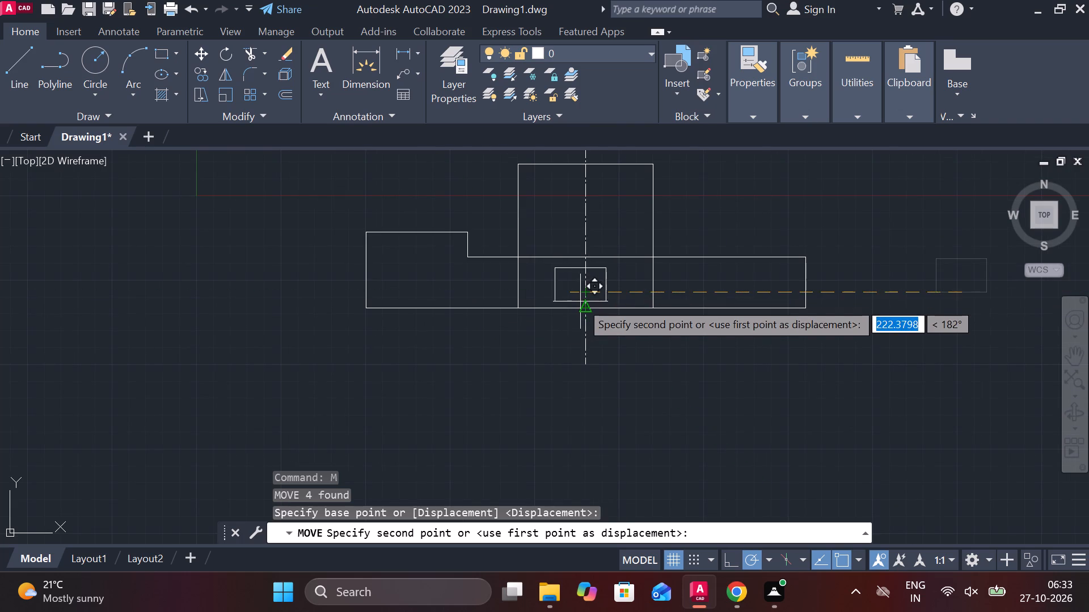
{"action": "scroll", "coordinate": [582, 303], "scroll_direction": "up", "scroll_amount": 3}
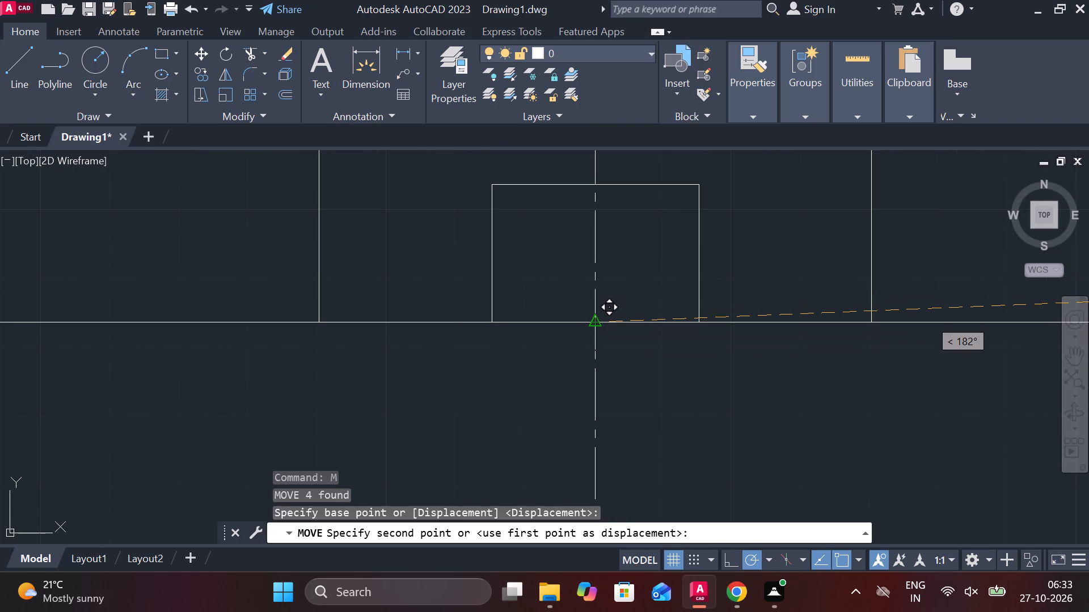
{"action": "left_click", "coordinate": [596, 318]}
{"action": "key", "text": "Escape"}
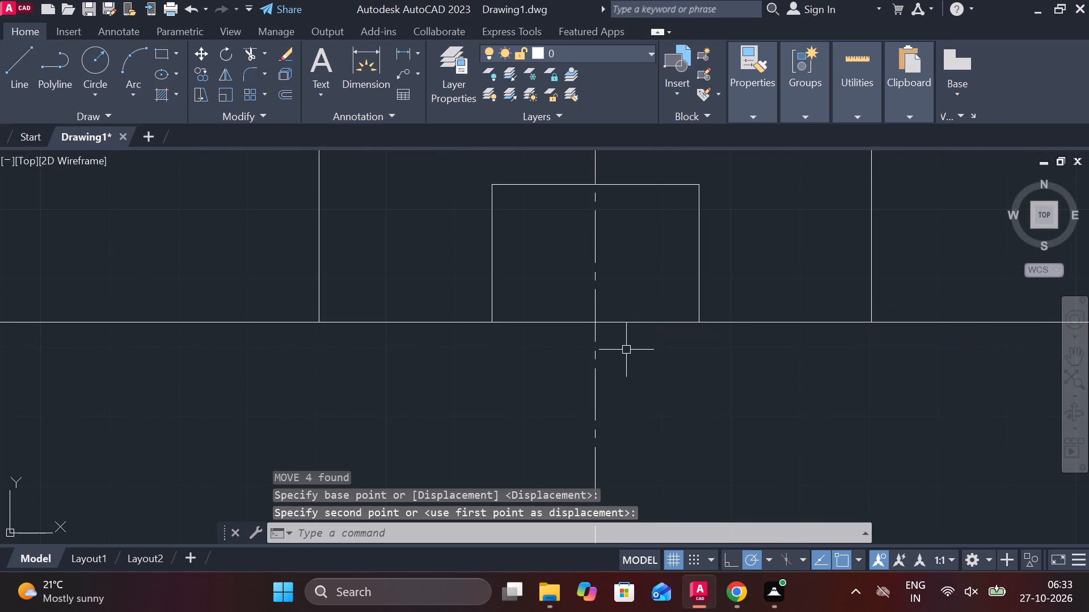
Trim all overlapping base line segments between the small rectangle's sides to open a notch at the bottom of the stepped view.
{"action": "type", "text": "TR"}
{"action": "key", "text": "space"}
{"action": "double_click", "coordinate": [650, 322]}
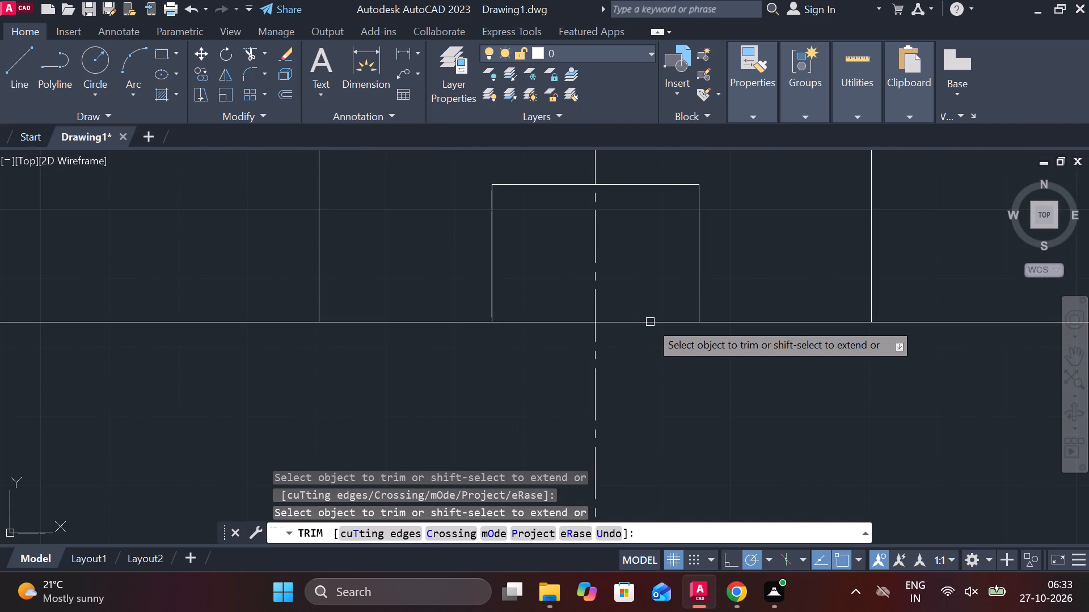
{"action": "left_click", "coordinate": [650, 322]}
{"action": "left_click", "coordinate": [545, 321]}
{"action": "left_click_drag", "start_coordinate": [547, 292], "coordinate": [550, 358]}
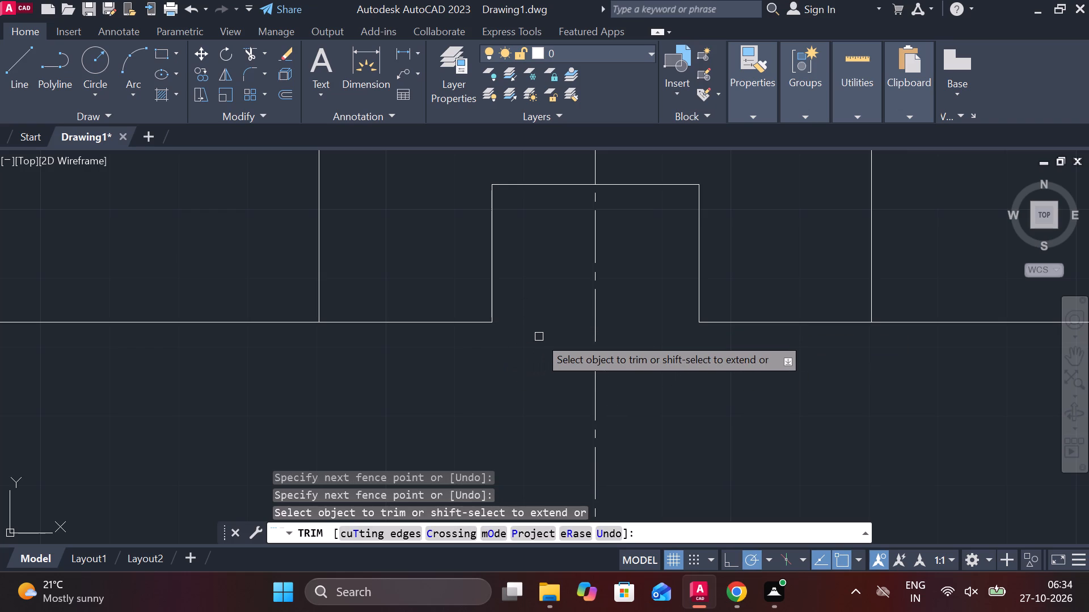
{"action": "scroll", "coordinate": [708, 306], "scroll_direction": "down", "scroll_amount": 2}
{"action": "middle_click_drag", "start_coordinate": [752, 331], "coordinate": [656, 465]}
{"action": "key", "text": "Escape"}
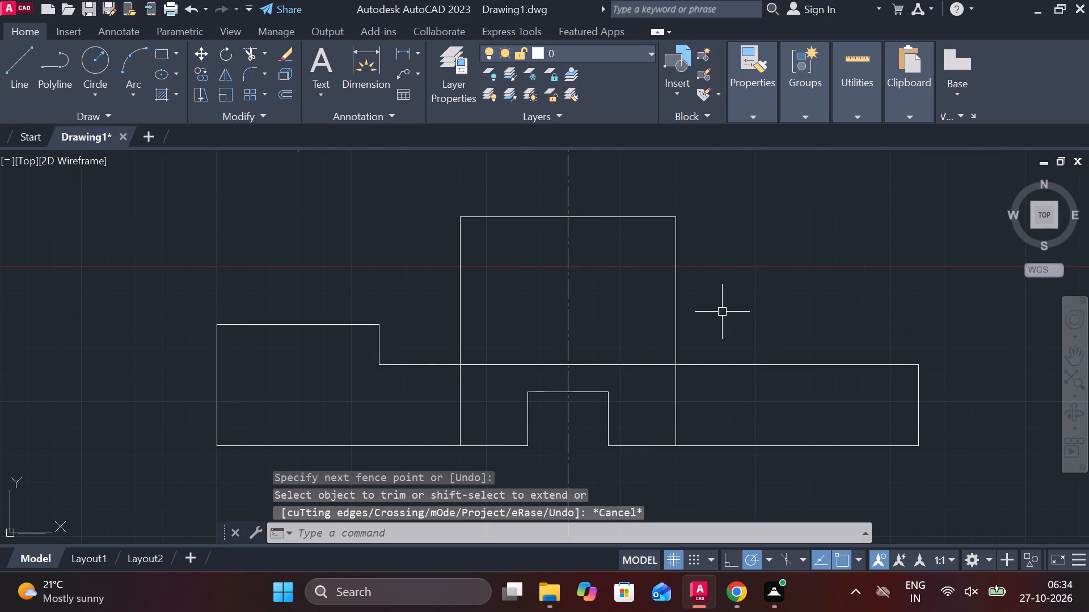
Trim the stepped view's upper horizontal edge between the tall rectangle's sides, on both sides of the centerline.
{"action": "type", "text": "TR"}
{"action": "key", "text": "space"}
{"action": "left_click", "coordinate": [631, 364]}
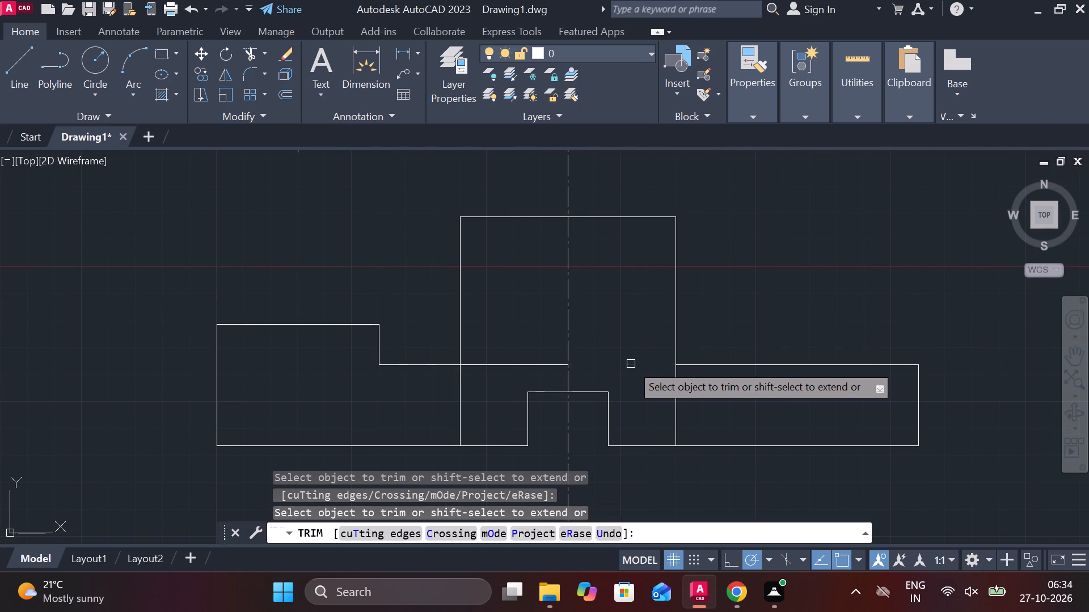
{"action": "left_click", "coordinate": [491, 369]}
{"action": "key", "text": "Escape"}
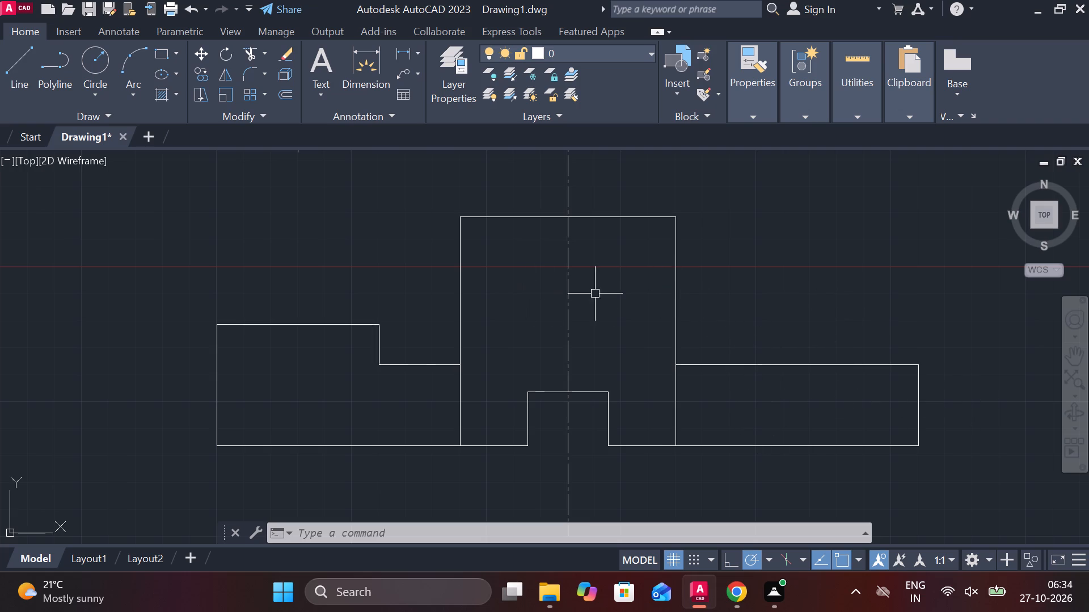
Draw a helper line along the base from the notch's lower right corner to the tall rectangle's lower right corner.
{"action": "key", "text": "l"}
{"action": "key", "text": "Return"}
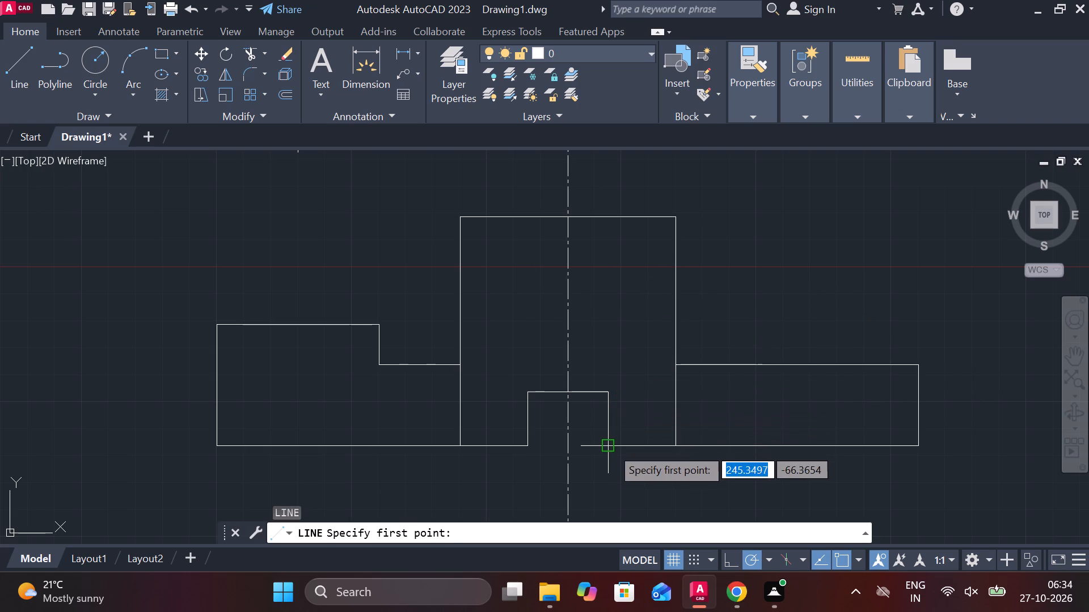
{"action": "left_click", "coordinate": [611, 447]}
{"action": "left_click", "coordinate": [678, 447]}
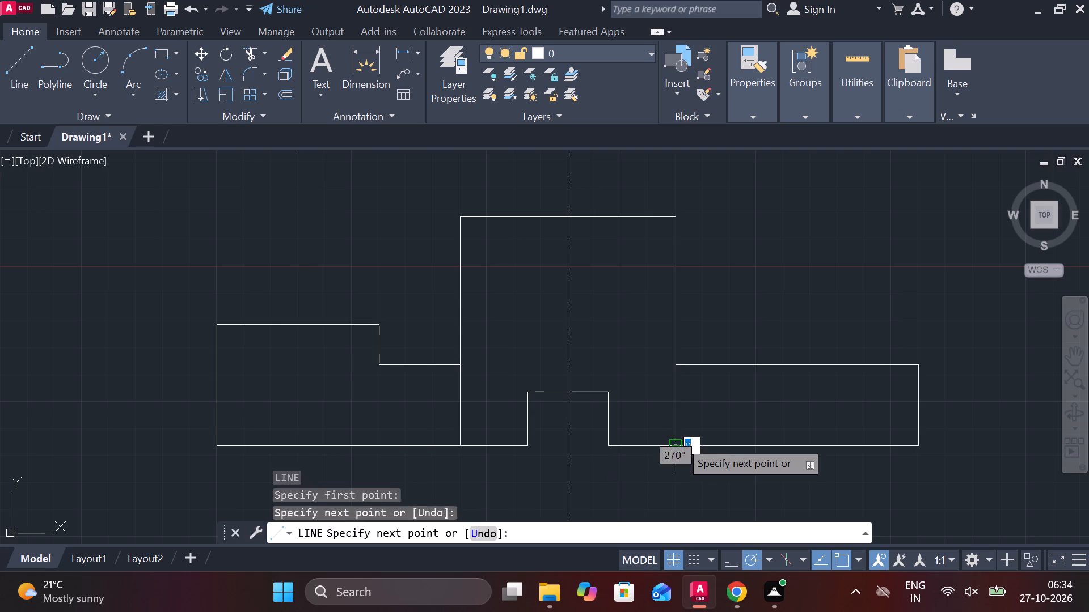
{"action": "key", "text": "Escape"}
Offset the short helper line on the base upward by 55 into the tall rectangle.
{"action": "left_click", "coordinate": [659, 443]}
{"action": "key", "text": "o"}
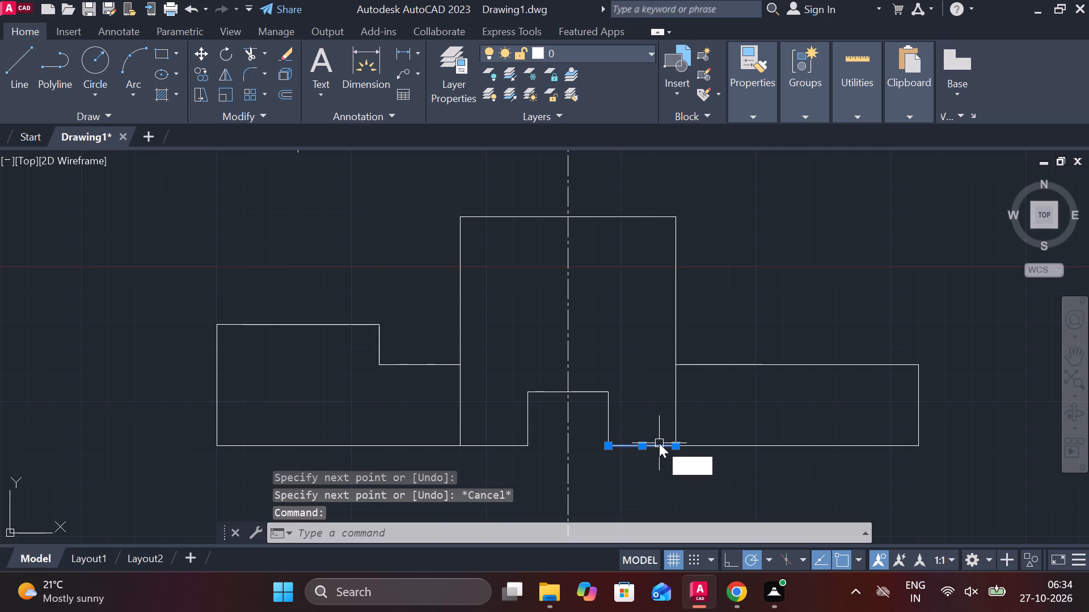
{"action": "key", "text": "Return"}
{"action": "key", "text": "Return"}
{"action": "type", "text": "55"}
{"action": "key", "text": "Return"}
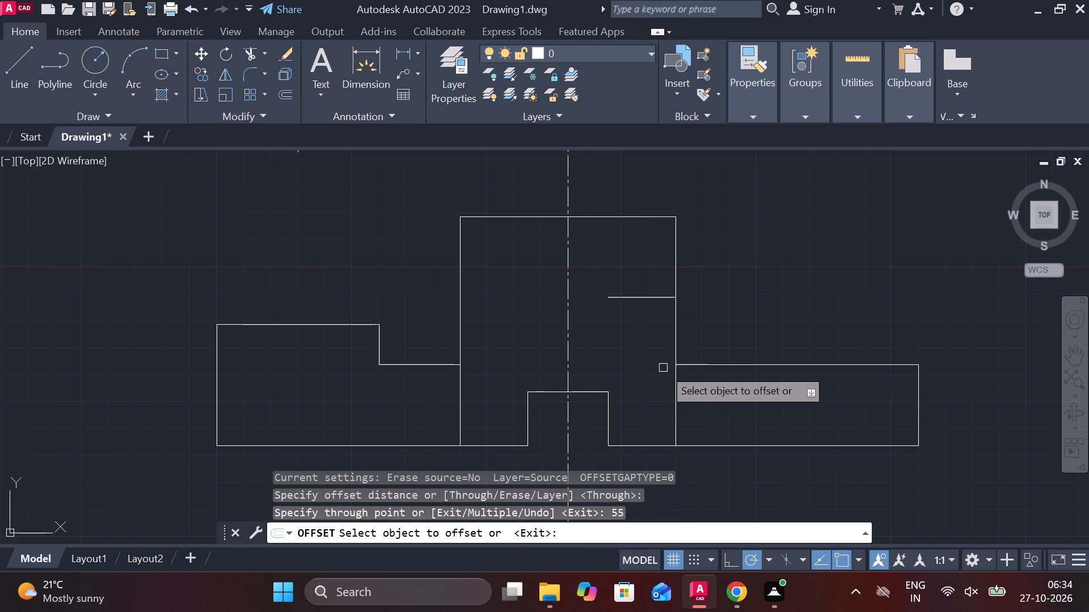
{"action": "key", "text": "Escape"}
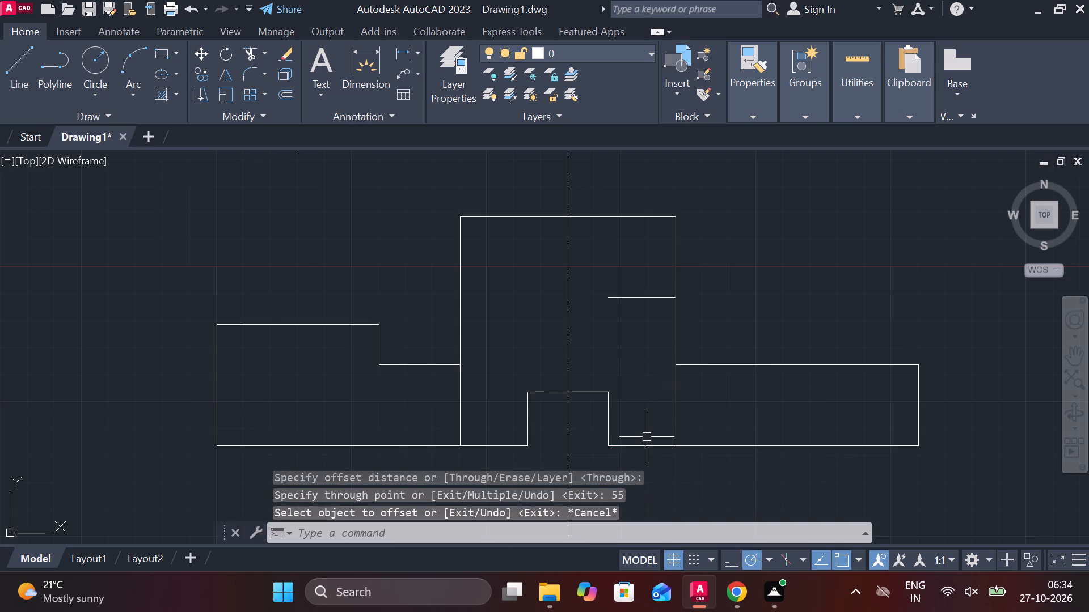
Erase the short helper line on the base between the notch and the tall rectangle's right side.
{"action": "left_click", "coordinate": [651, 443]}
{"action": "type", "text": "E"}
{"action": "key", "text": "space"}
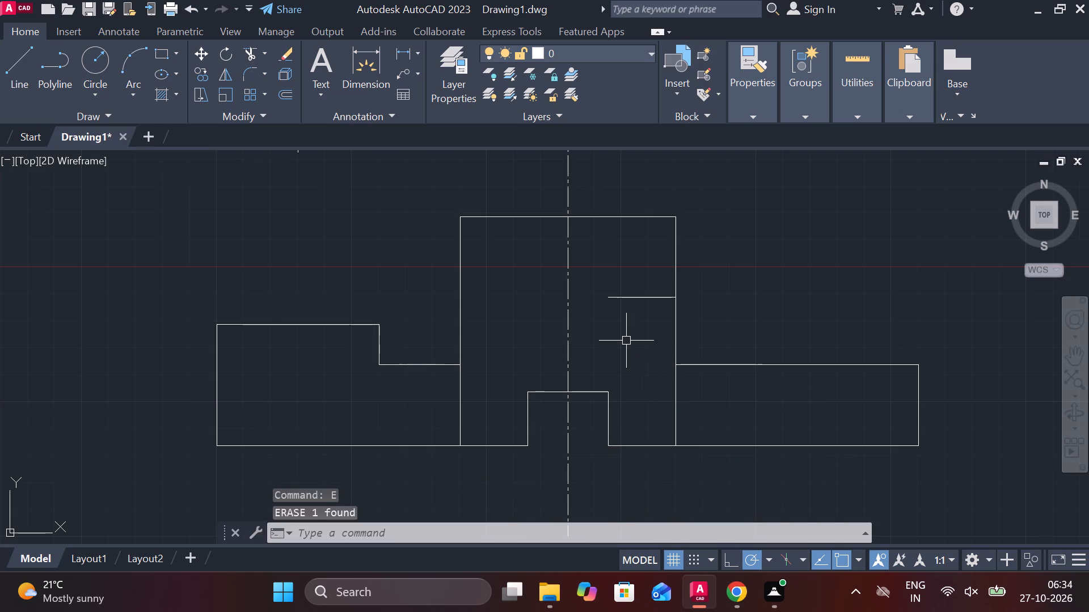
Extend the offset horizontal line across the centerline to the tall rectangle's left side.
{"action": "type", "text": "EX"}
{"action": "key", "text": "space"}
{"action": "left_click", "coordinate": [632, 300]}
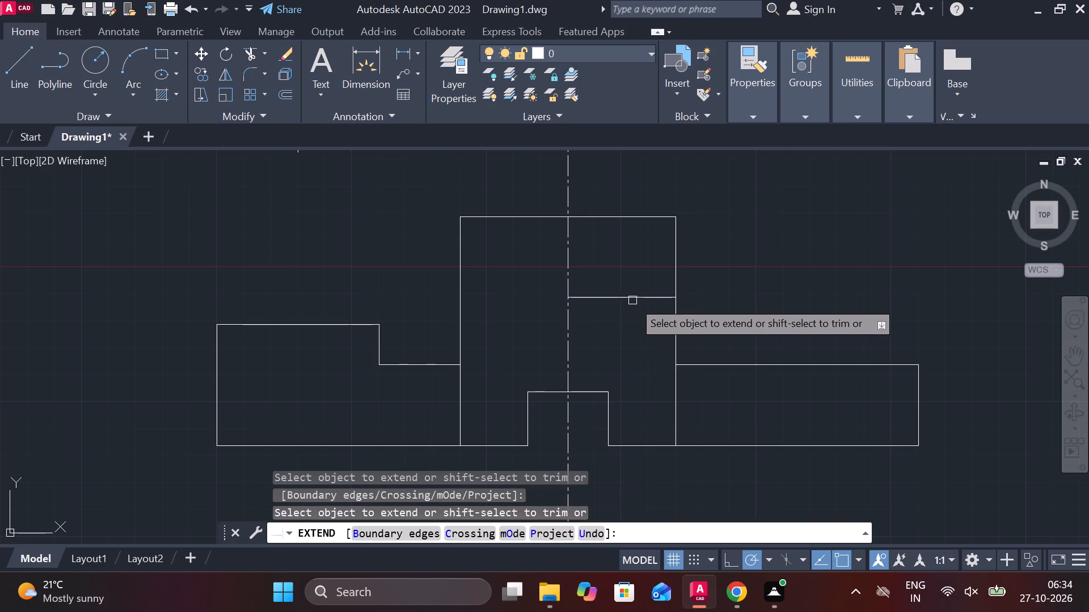
{"action": "left_click", "coordinate": [581, 297]}
{"action": "key", "text": "Escape"}
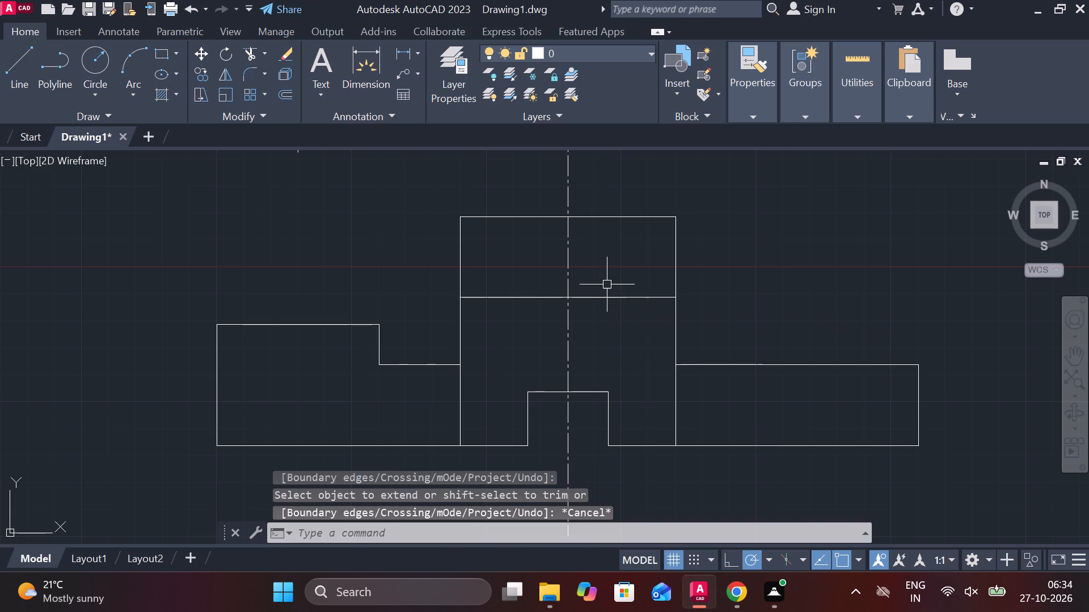
Draw a circle of diameter 20 centered where the extended horizontal line crosses the vertical centerline.
{"action": "scroll", "coordinate": [600, 324], "scroll_direction": "up", "scroll_amount": 1}
{"action": "key", "text": "Escape"}
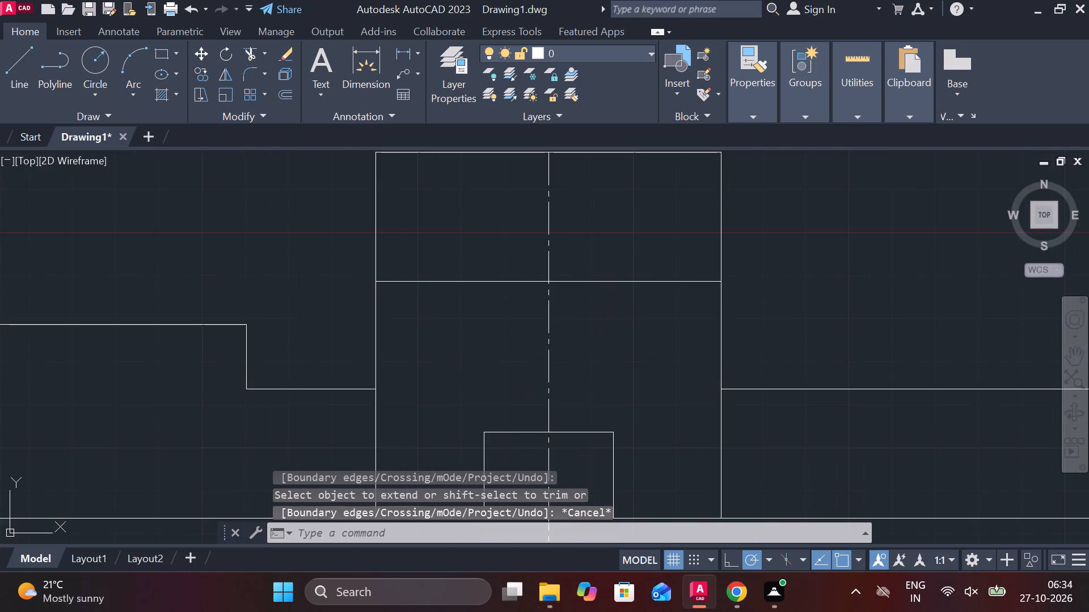
{"action": "type", "text": "C"}
{"action": "key", "text": "space"}
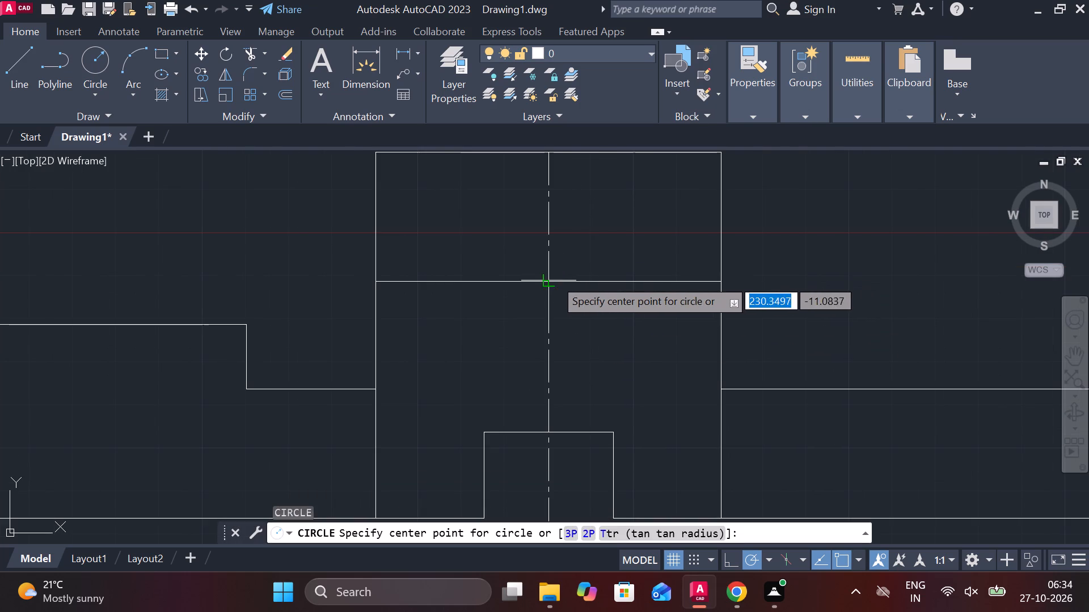
{"action": "left_click", "coordinate": [552, 280]}
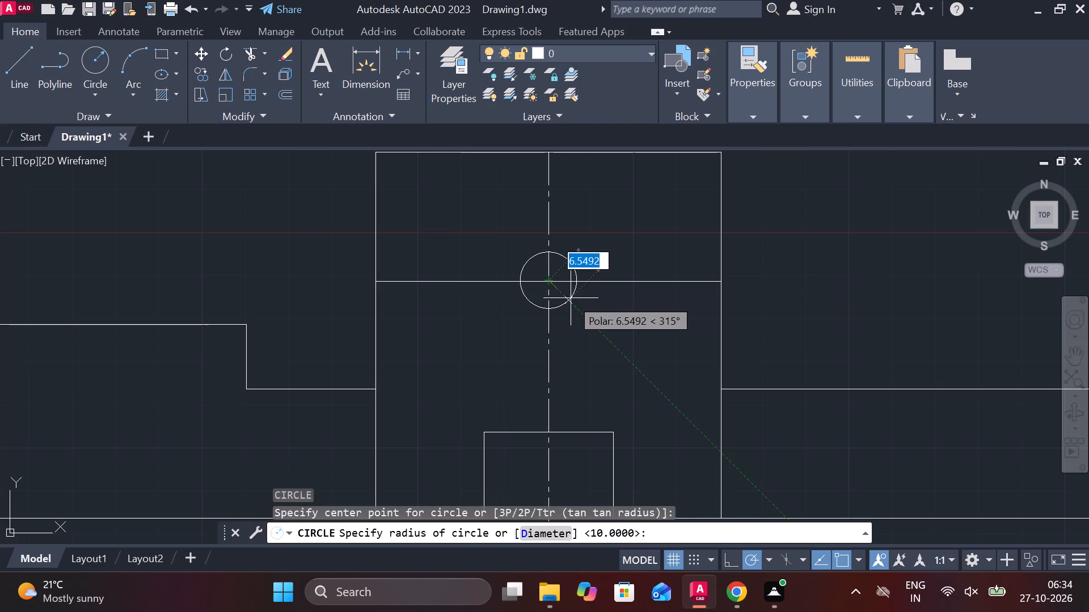
{"action": "type", "text": "D 20"}
{"action": "key", "text": "Return"}
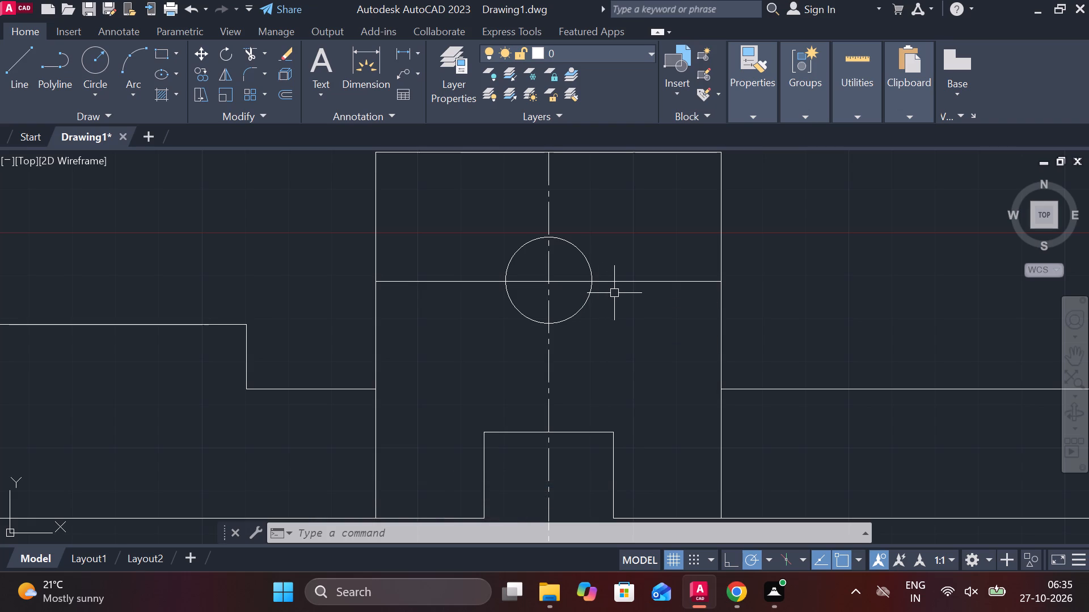
Draw a concentric circle of diameter 30 around the 20 diameter circle.
{"action": "type", "text": "C"}
{"action": "key", "text": "space"}
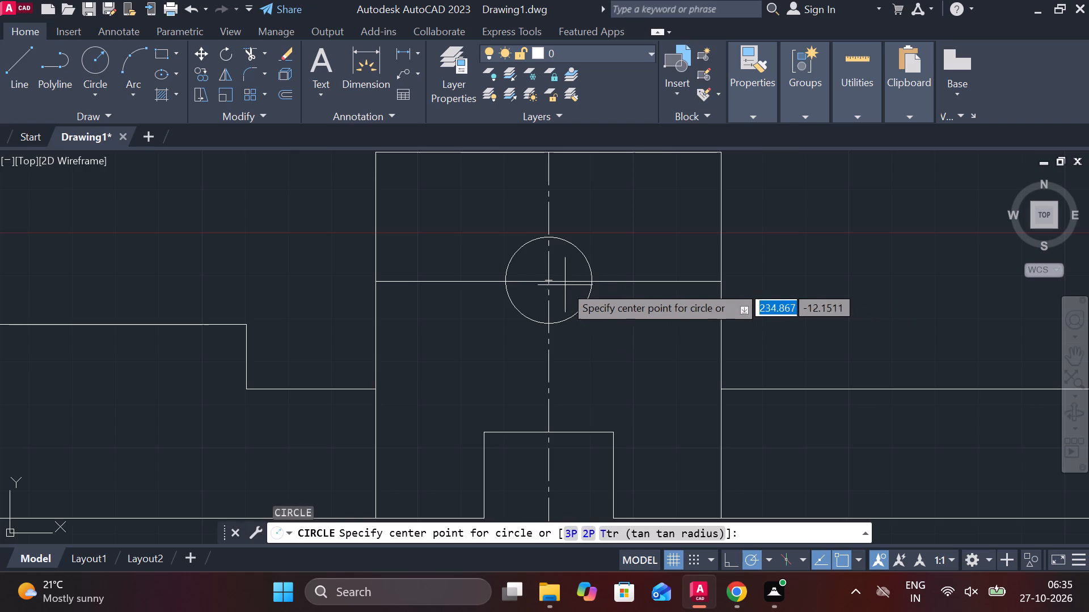
{"action": "left_click", "coordinate": [555, 281]}
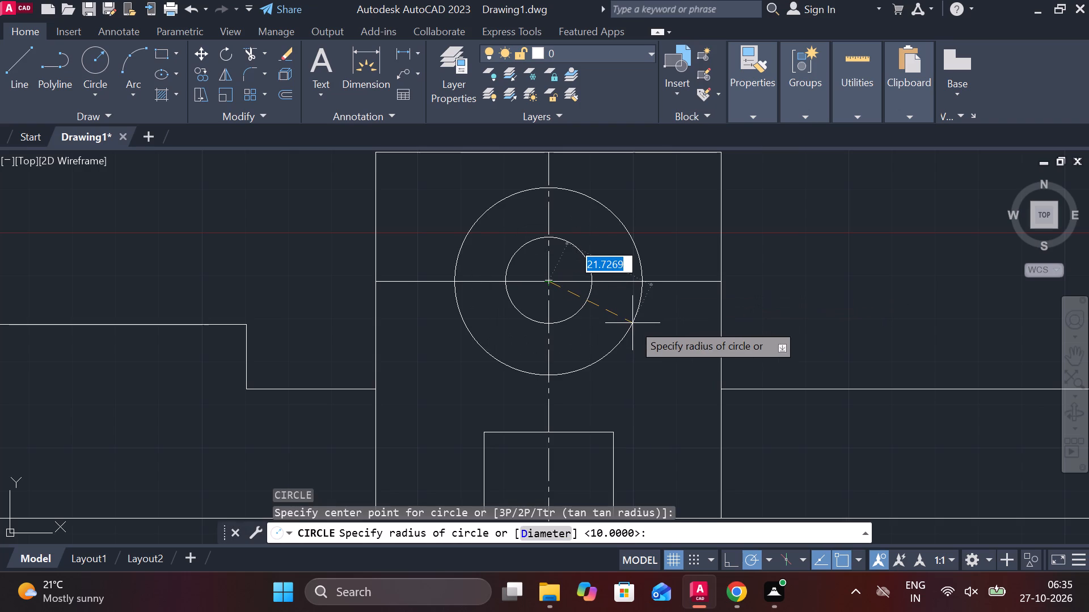
{"action": "type", "text": "D 30"}
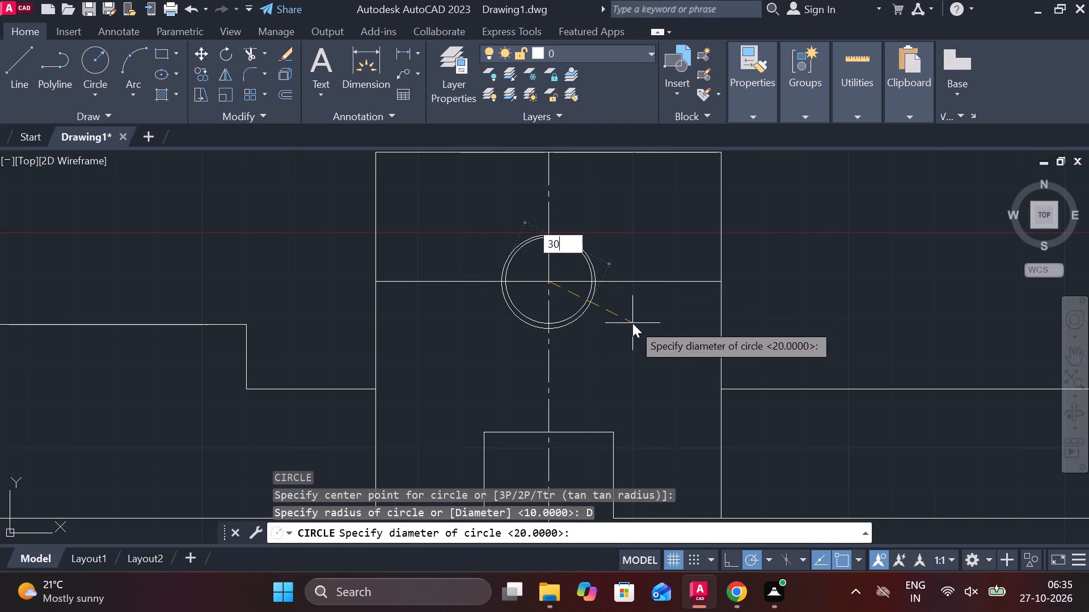
{"action": "key", "text": "Return"}
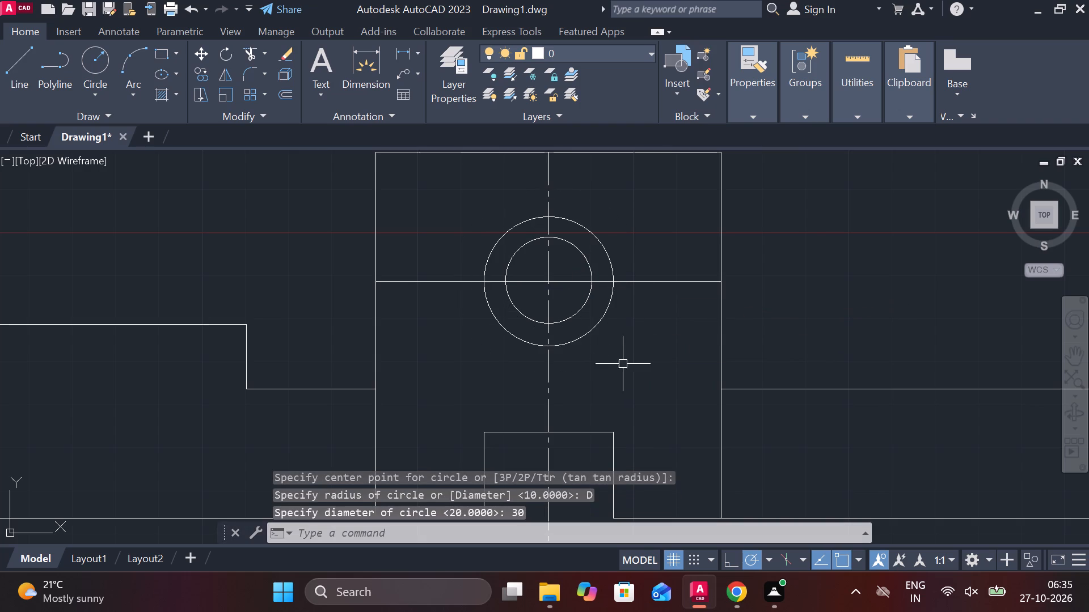
Draw a vertical line from the 30 diameter circle's bottom quadrant down to the midpoint of the notch's top edge.
{"action": "middle_click_drag", "start_coordinate": [614, 368], "coordinate": [588, 328]}
{"action": "key", "text": "Escape"}
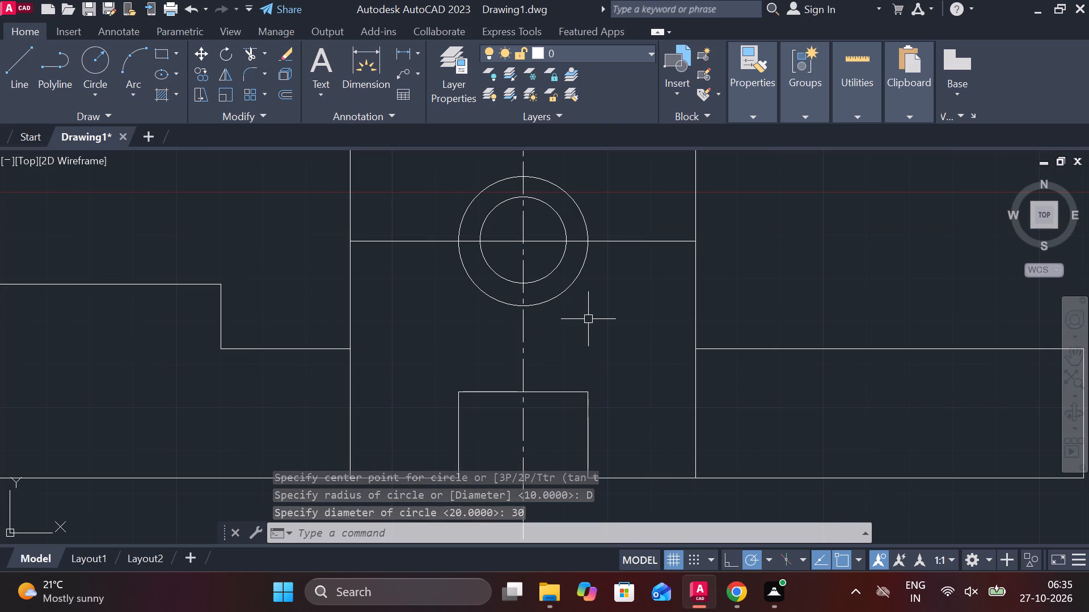
{"action": "key", "text": "l"}
{"action": "key", "text": "Return"}
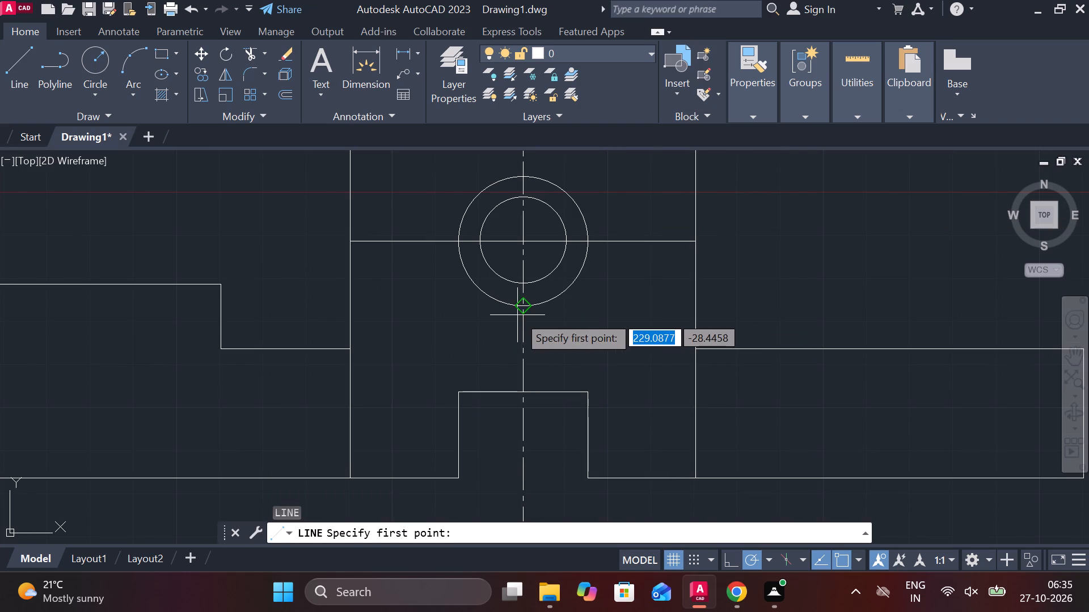
{"action": "left_click", "coordinate": [524, 307]}
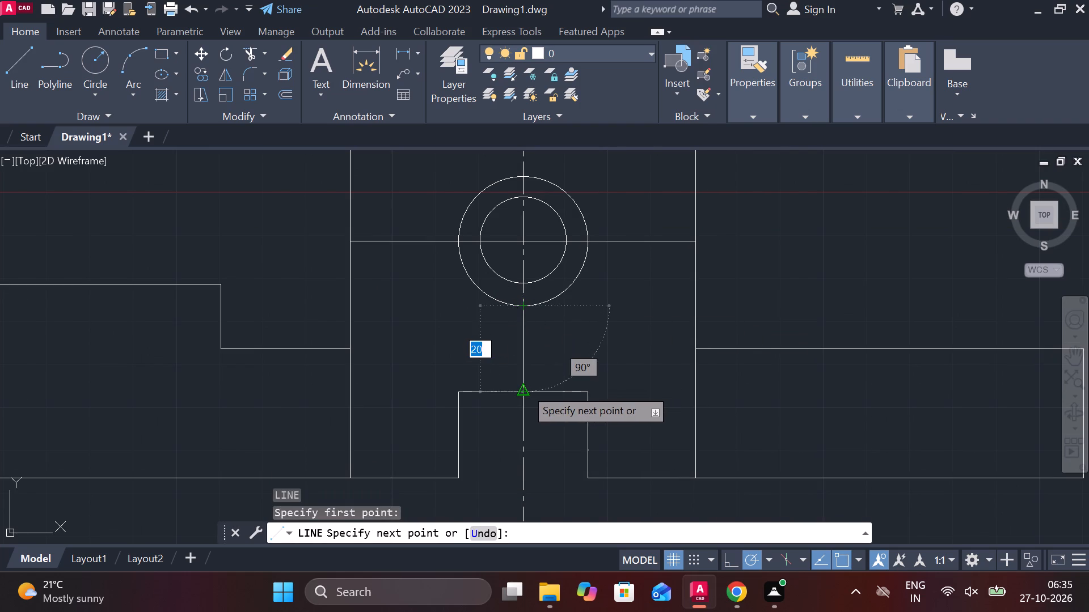
{"action": "left_click", "coordinate": [525, 388]}
{"action": "key", "text": "Escape"}
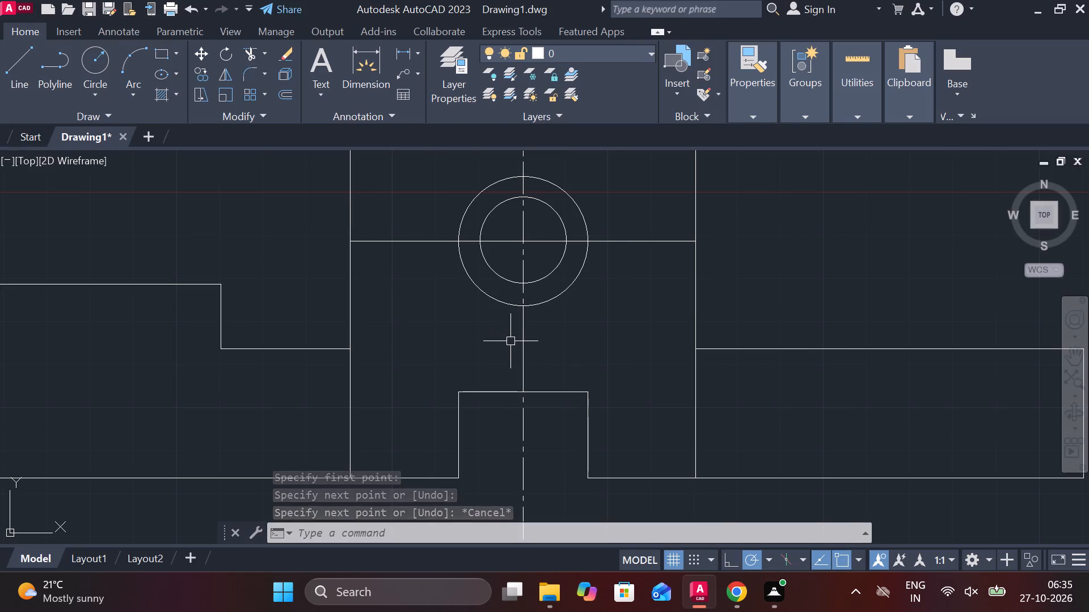
Offset the short vertical line between the circle and the notch by 5 to each side.
{"action": "left_click", "coordinate": [526, 330]}
{"action": "key", "text": "o"}
{"action": "key", "text": "Return"}
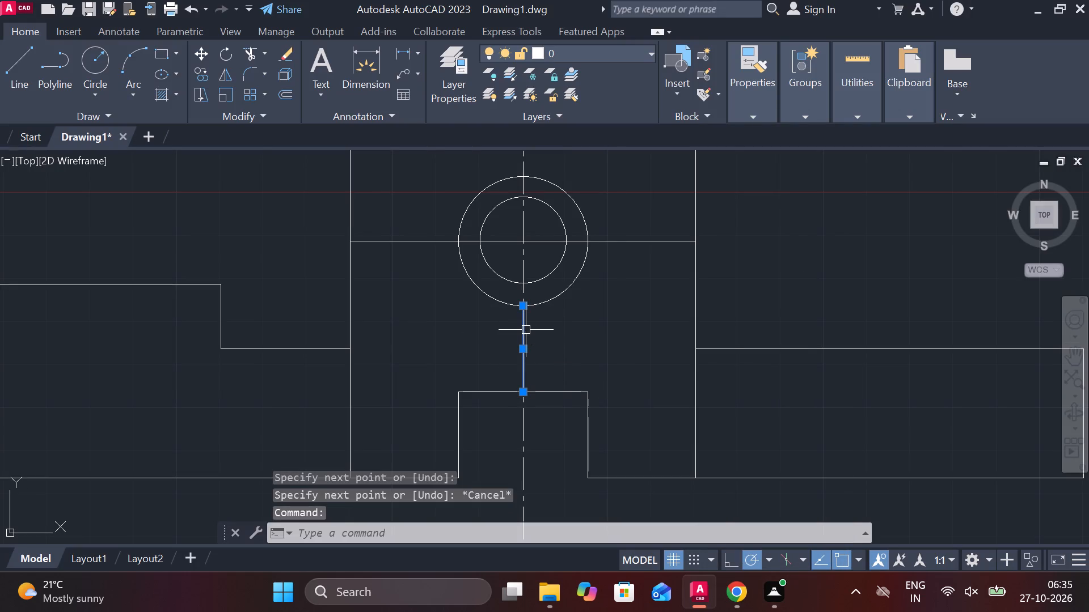
{"action": "key", "text": "Return"}
{"action": "type", "text": "5"}
{"action": "key", "text": "space"}
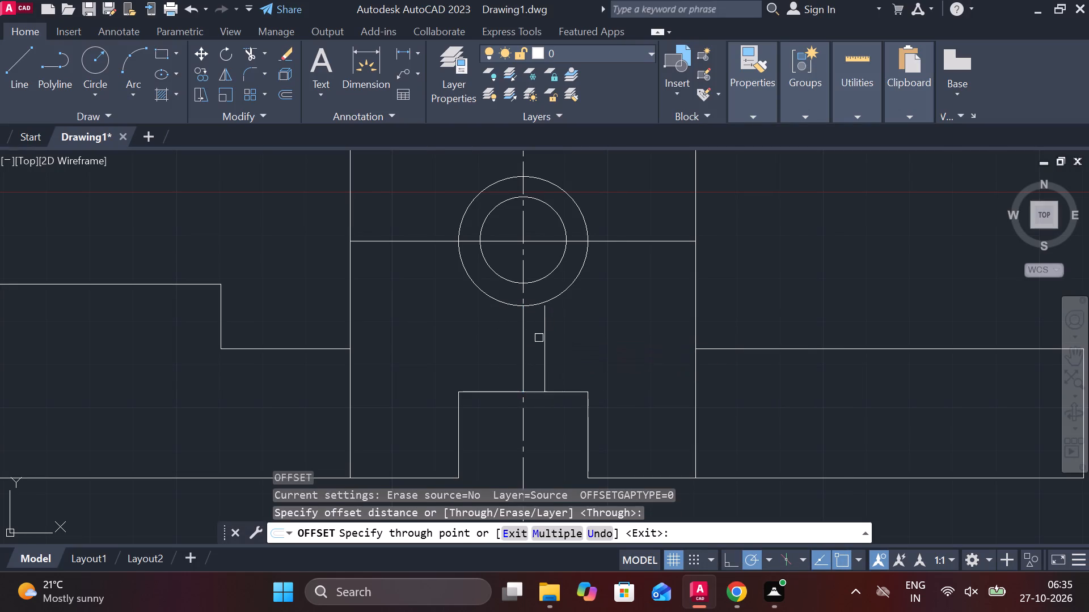
{"action": "left_click", "coordinate": [525, 345]}
{"action": "type", "text": "5"}
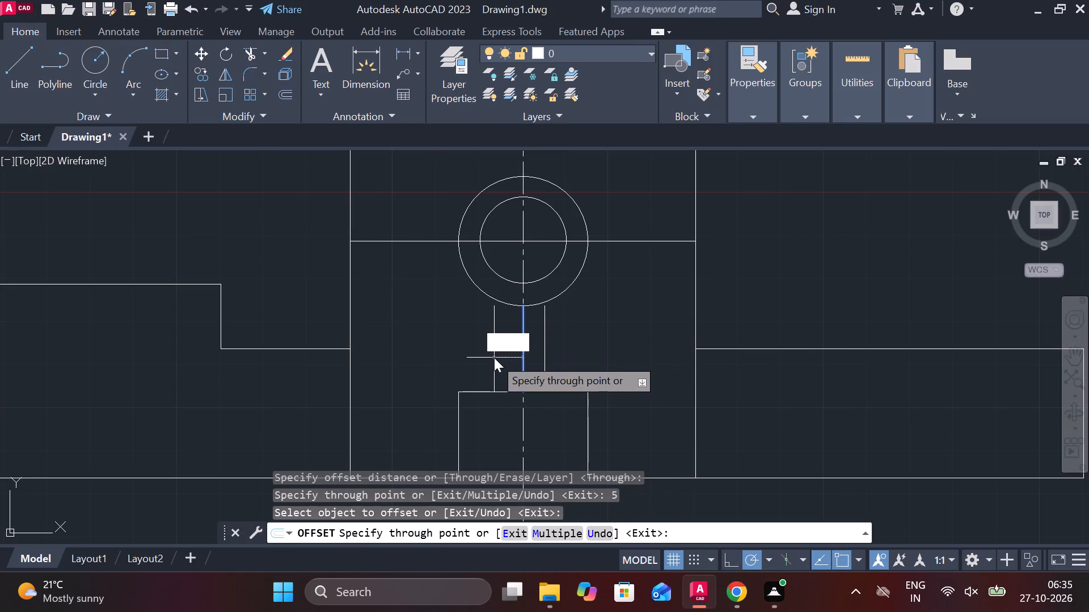
{"action": "key", "text": "space"}
{"action": "key", "text": "Escape"}
Extend the two offset vertical lines above the notch up to the 30 diameter circle.
{"action": "type", "text": "EX"}
{"action": "key", "text": "space"}
{"action": "left_click_drag", "start_coordinate": [558, 319], "coordinate": [496, 318]}
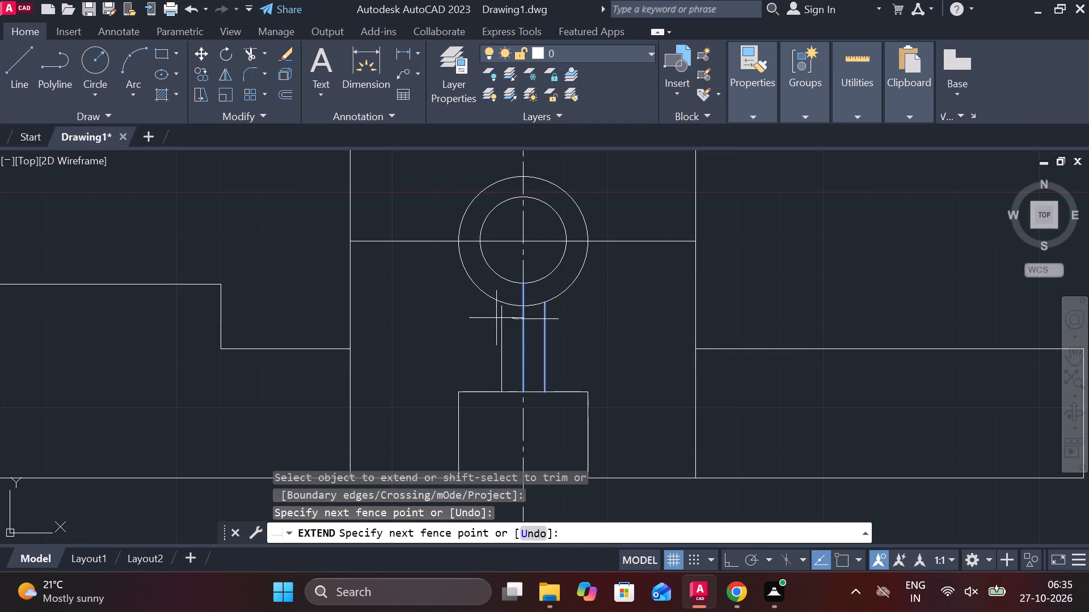
{"action": "left_click_drag", "start_coordinate": [496, 318], "coordinate": [484, 318]}
{"action": "key", "text": "Escape"}
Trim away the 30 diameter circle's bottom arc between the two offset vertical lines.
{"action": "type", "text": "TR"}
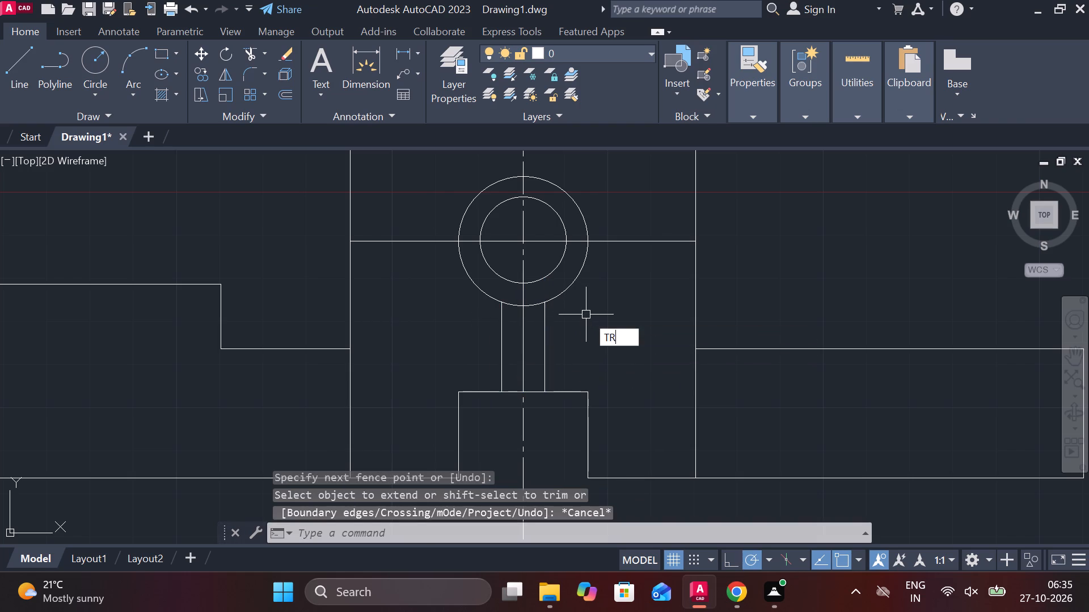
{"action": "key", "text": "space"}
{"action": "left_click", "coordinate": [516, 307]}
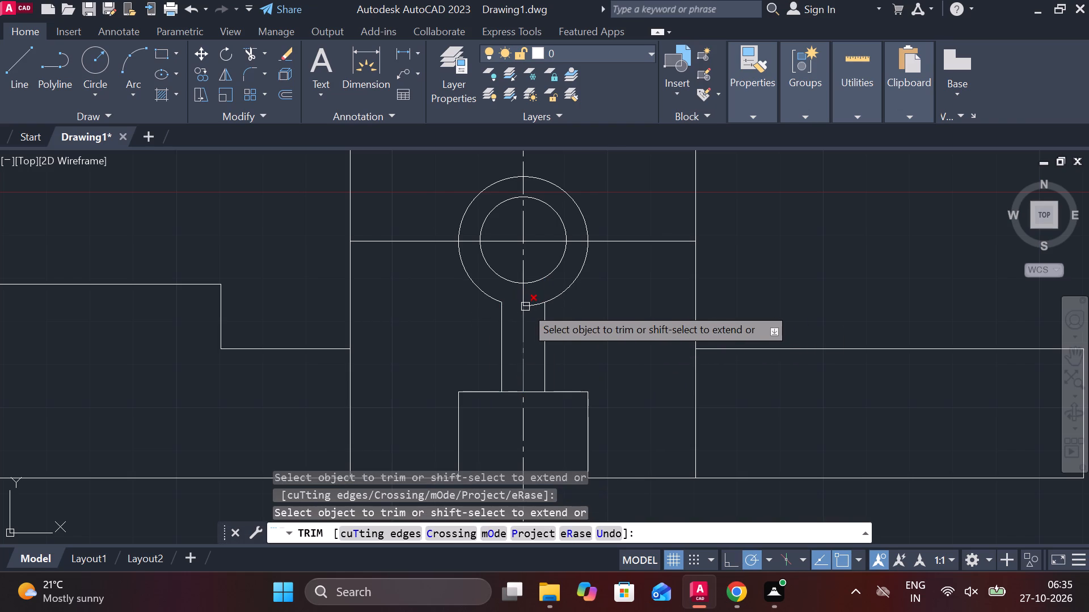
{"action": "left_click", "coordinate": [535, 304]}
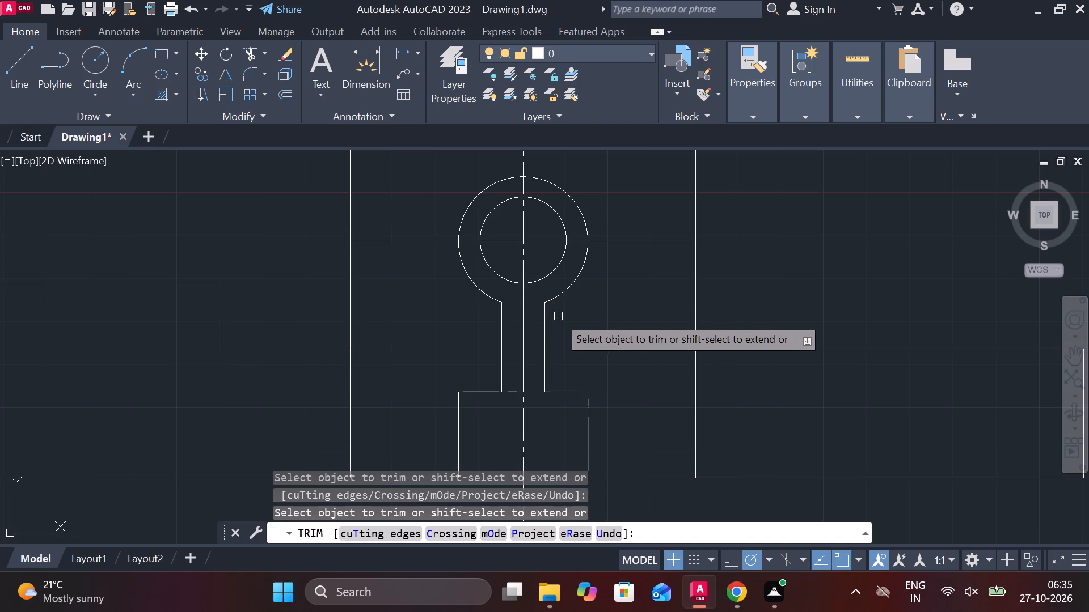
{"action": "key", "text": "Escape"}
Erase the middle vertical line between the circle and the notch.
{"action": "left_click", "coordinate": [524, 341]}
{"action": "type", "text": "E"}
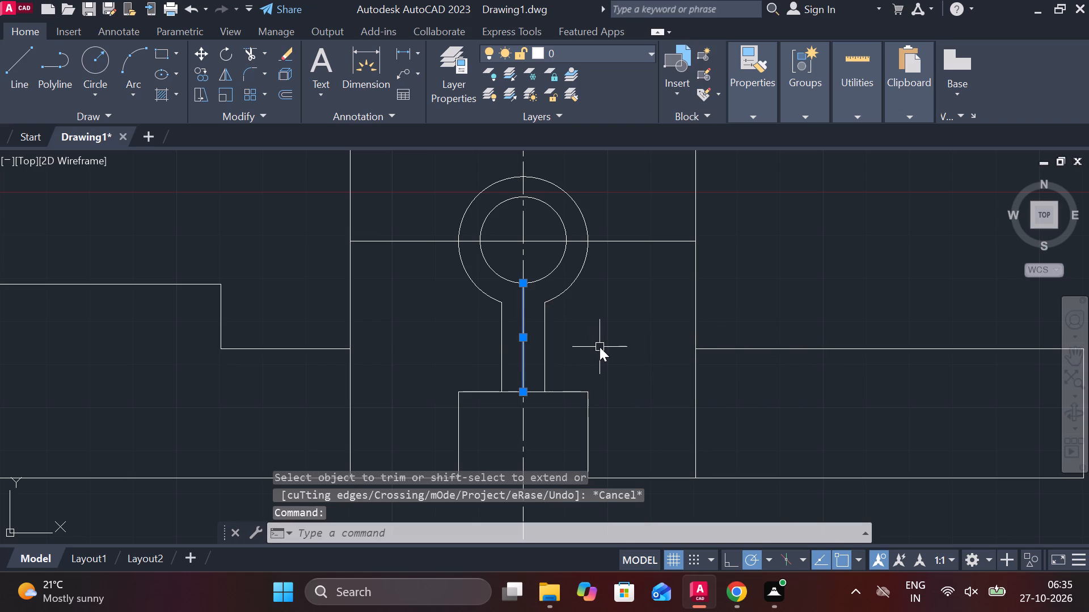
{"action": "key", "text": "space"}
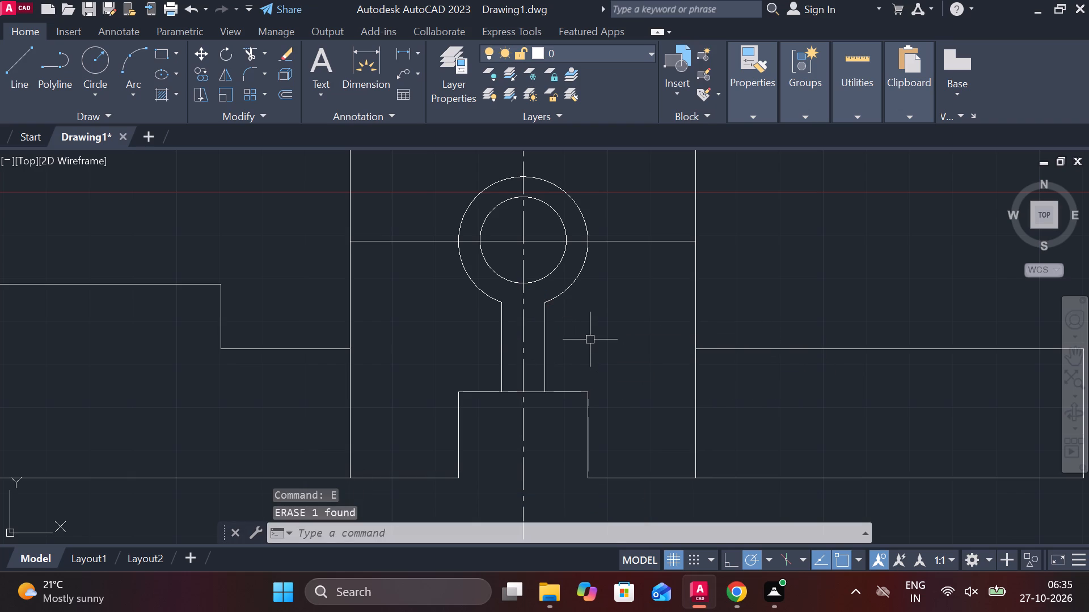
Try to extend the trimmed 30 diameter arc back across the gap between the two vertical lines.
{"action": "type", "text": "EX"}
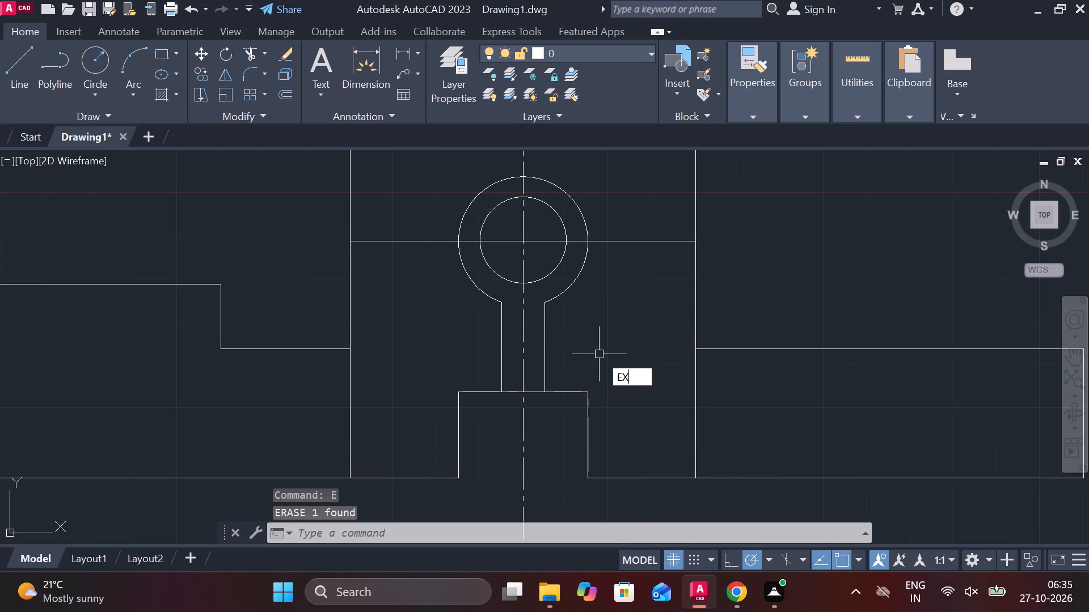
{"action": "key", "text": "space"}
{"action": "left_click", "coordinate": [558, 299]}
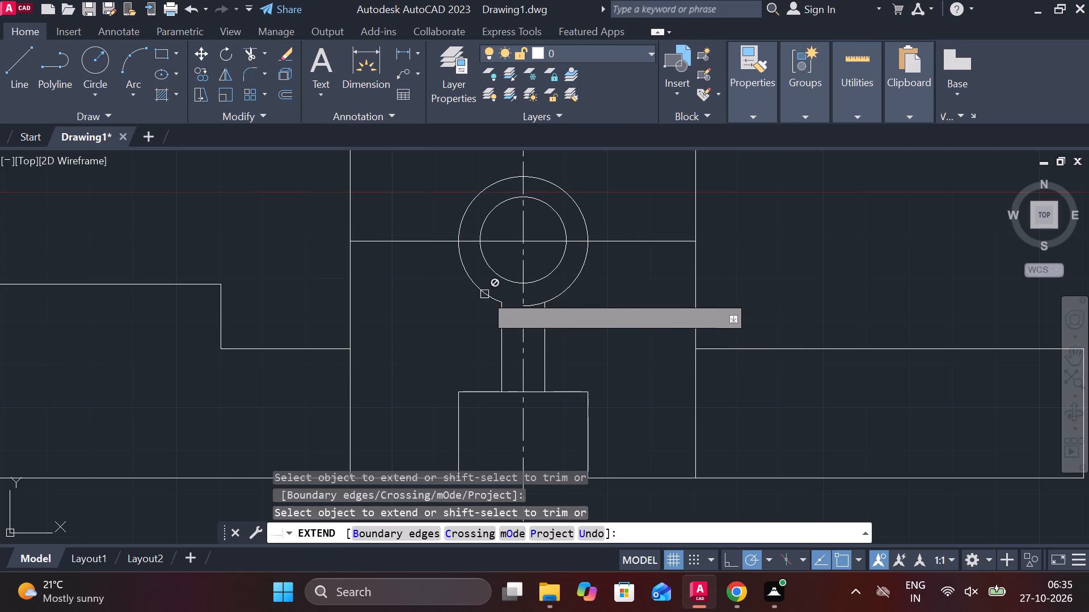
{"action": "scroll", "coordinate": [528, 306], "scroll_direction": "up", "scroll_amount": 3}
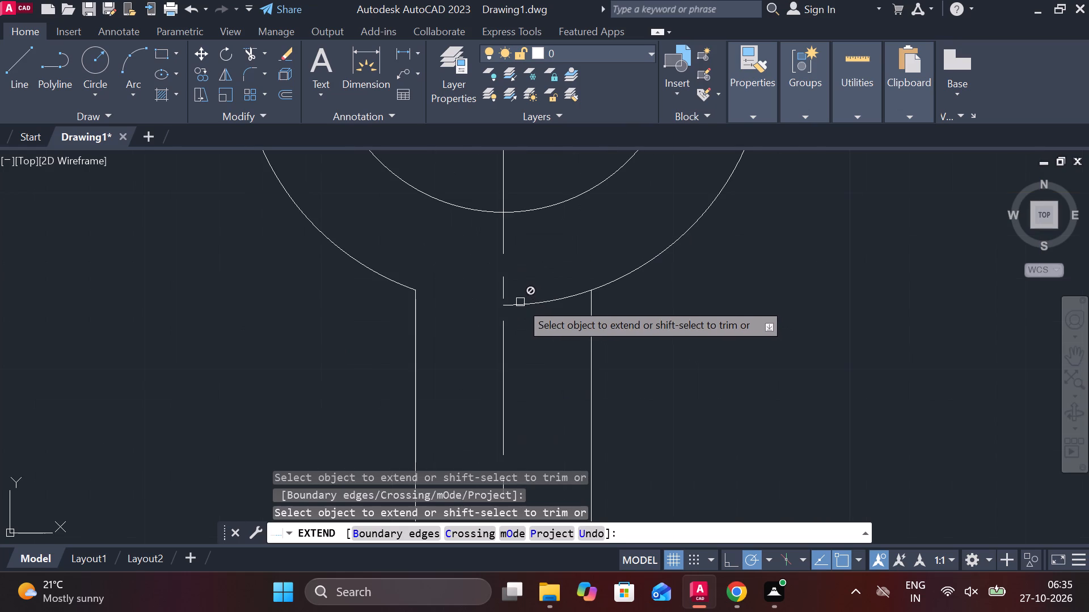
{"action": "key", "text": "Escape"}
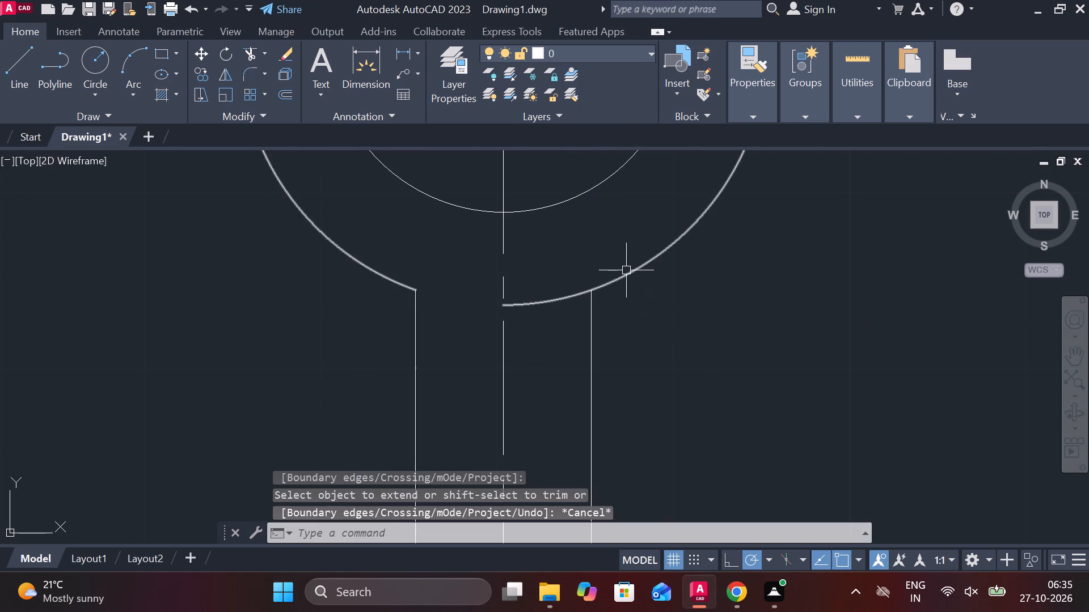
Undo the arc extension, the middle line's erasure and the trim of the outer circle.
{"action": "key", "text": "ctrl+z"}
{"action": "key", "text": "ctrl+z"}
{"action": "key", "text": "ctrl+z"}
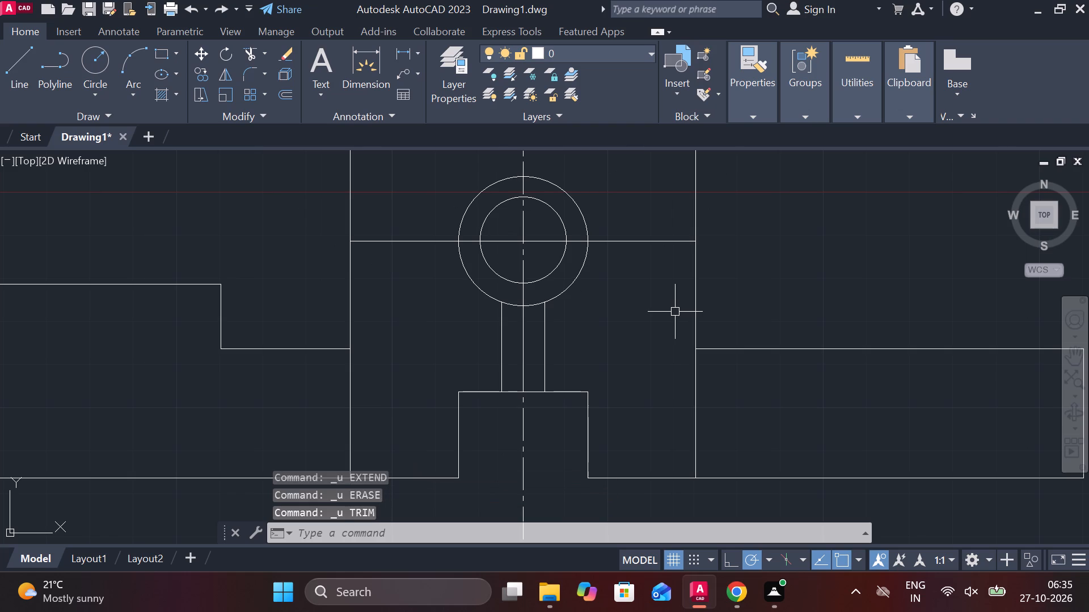
Erase the solid middle vertical line between the circles and the notch, keeping the centerline.
{"action": "left_click", "coordinate": [524, 338]}
{"action": "type", "text": "E"}
{"action": "key", "text": "space"}
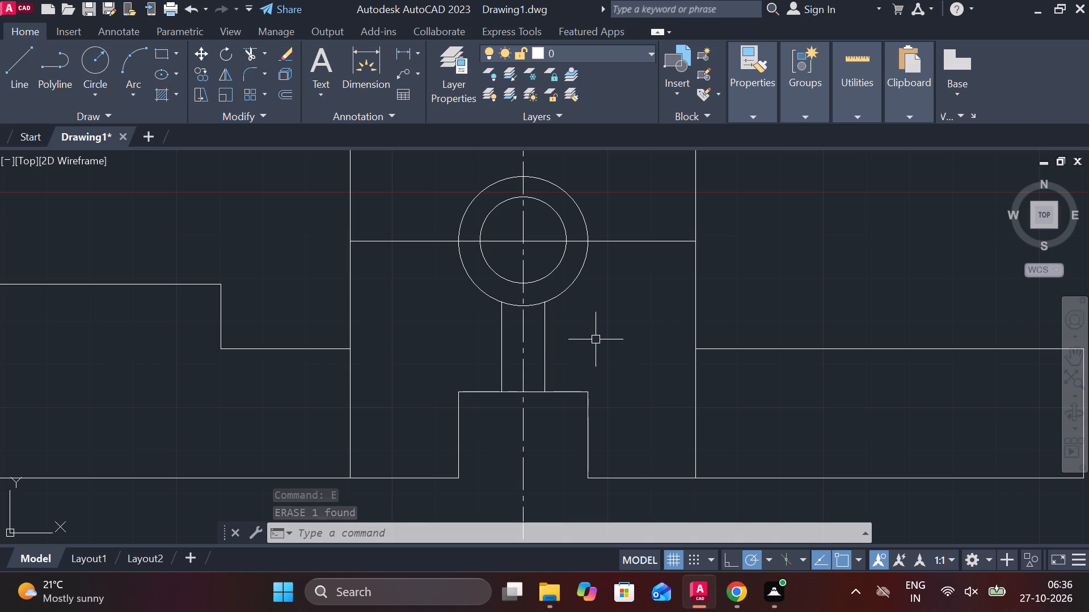
Set the linetype of both concentric circles and the two vertical lines below them to DASHED.
{"action": "left_click", "coordinate": [551, 216]}
{"action": "left_click", "coordinate": [555, 209]}
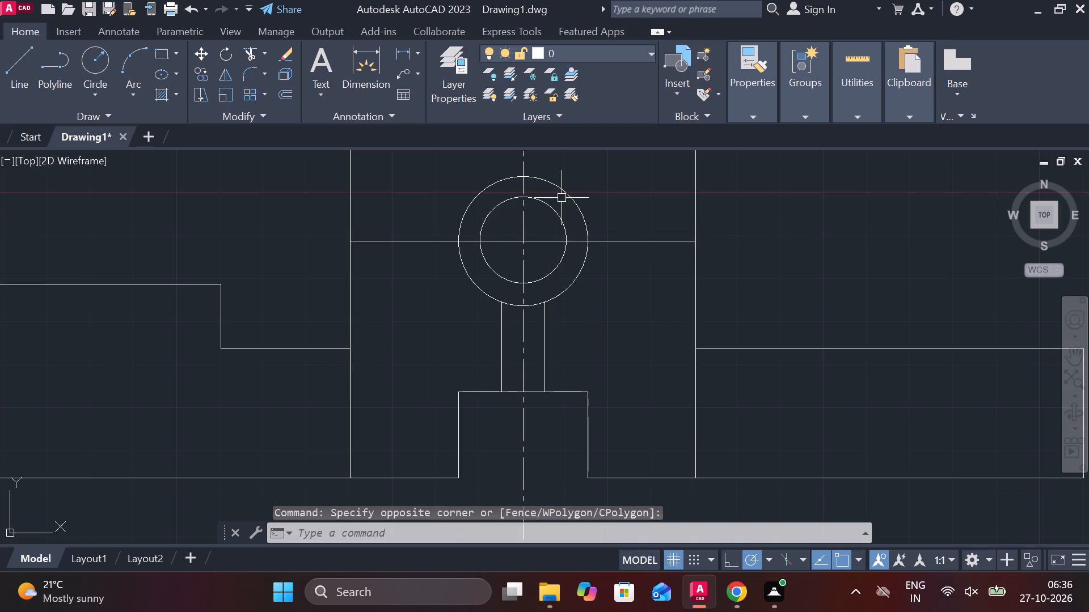
{"action": "left_click", "coordinate": [564, 194]}
{"action": "left_click", "coordinate": [552, 211]}
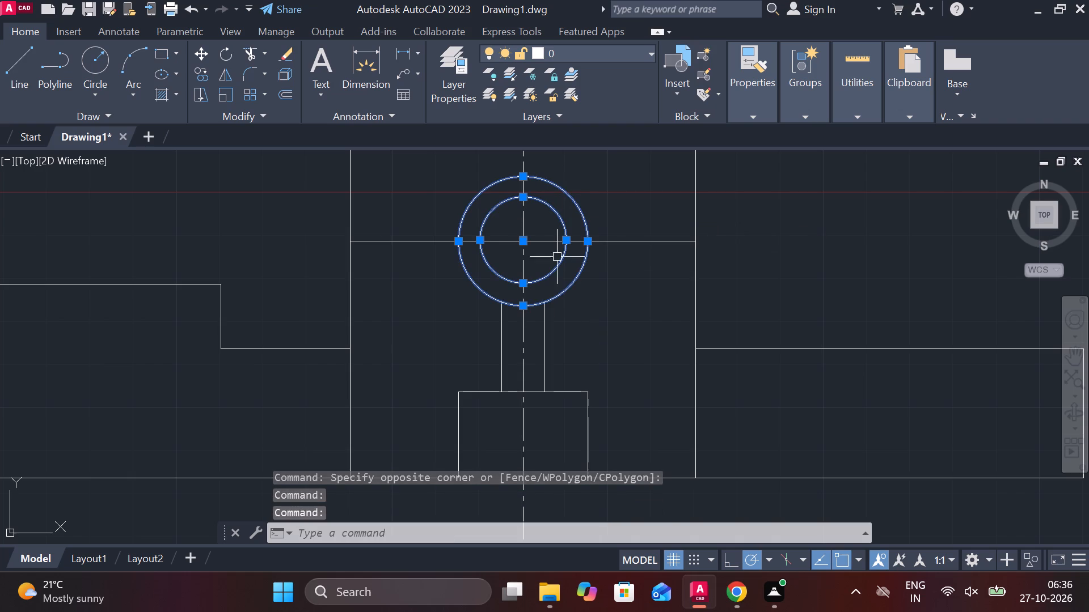
{"action": "left_click", "coordinate": [546, 341]}
{"action": "left_click", "coordinate": [501, 346]}
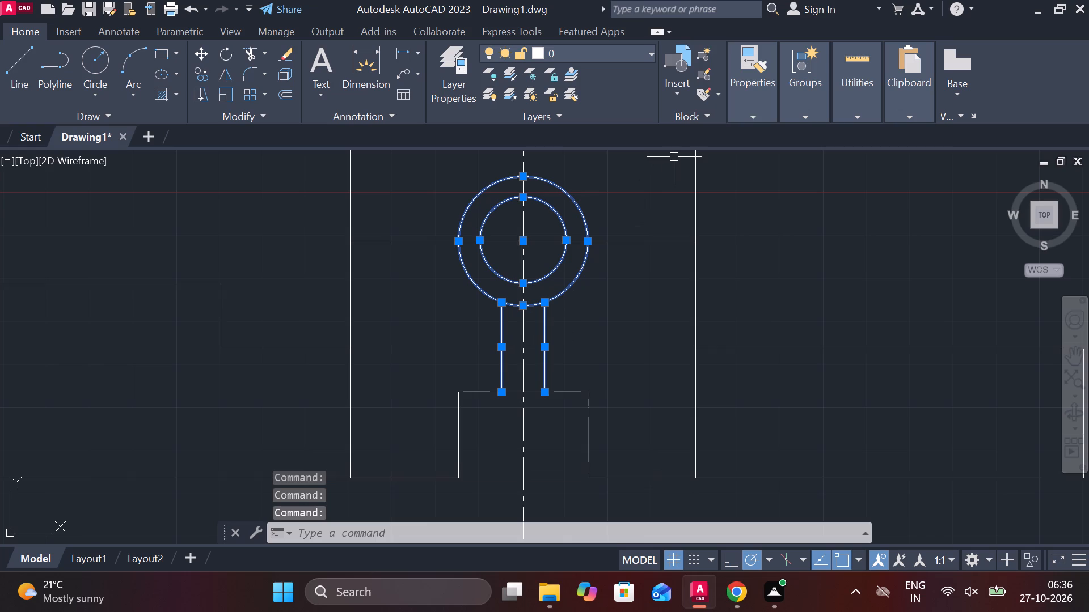
{"action": "left_click", "coordinate": [735, 118]}
{"action": "left_click", "coordinate": [844, 186]}
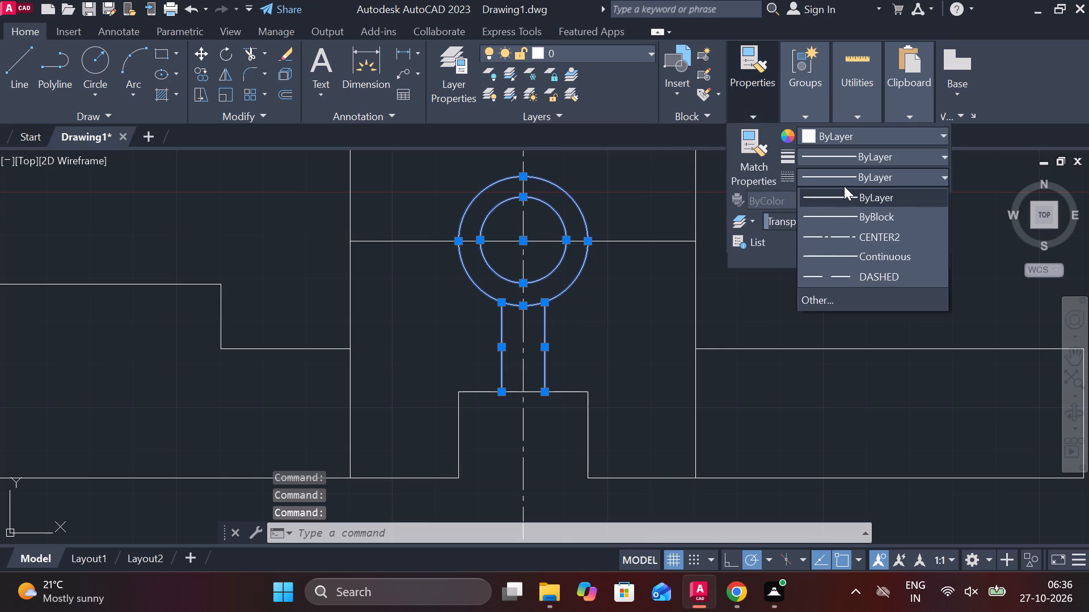
{"action": "left_click", "coordinate": [858, 270]}
{"action": "key", "text": "Escape"}
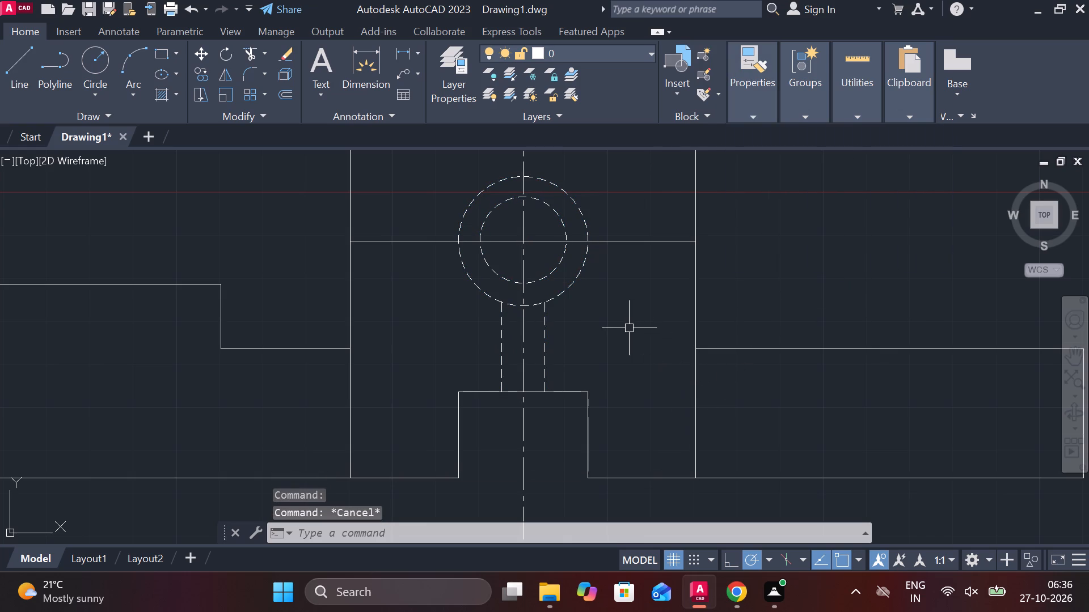
Erase the solid horizontal line running through the circles' center.
{"action": "left_click", "coordinate": [628, 243]}
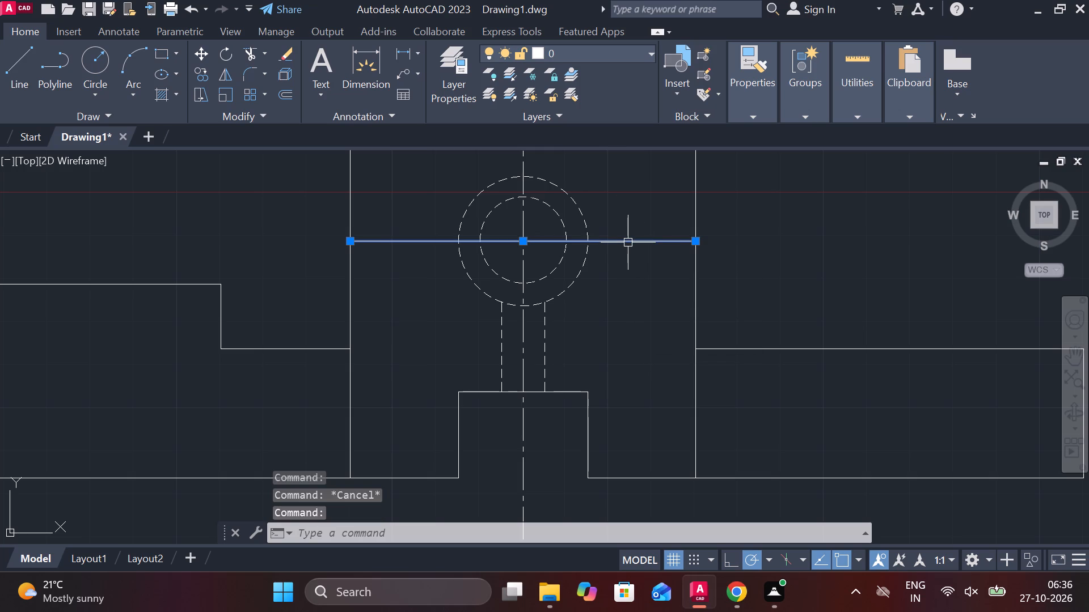
{"action": "key", "text": "Escape"}
{"action": "left_click", "coordinate": [628, 243]}
{"action": "type", "text": "E"}
{"action": "key", "text": "space"}
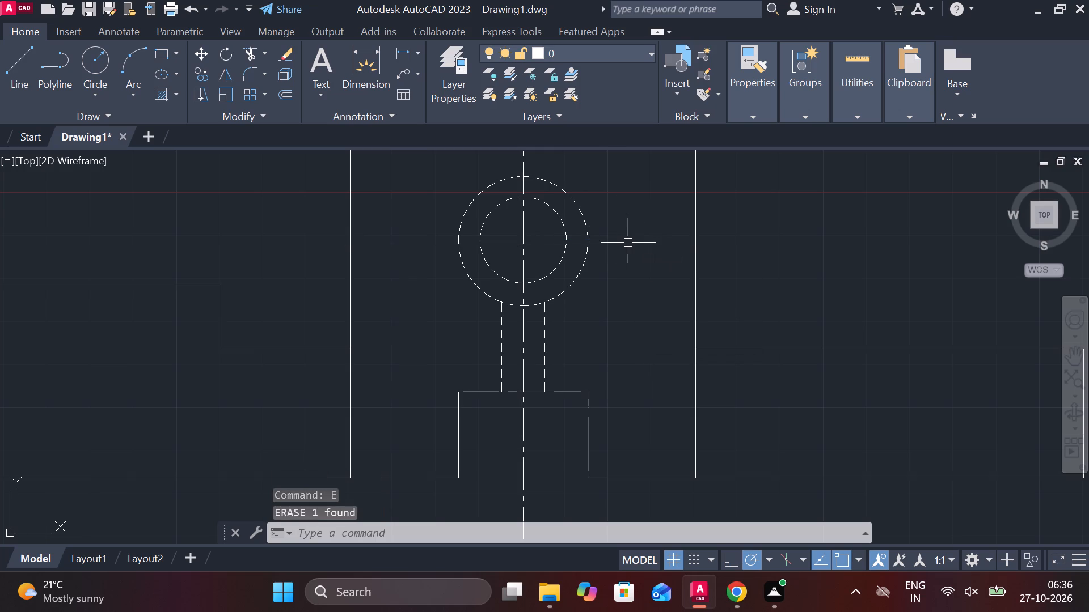
Add a center mark to the 20 diameter circle.
{"action": "type", "text": "CM"}
{"action": "key", "text": "space"}
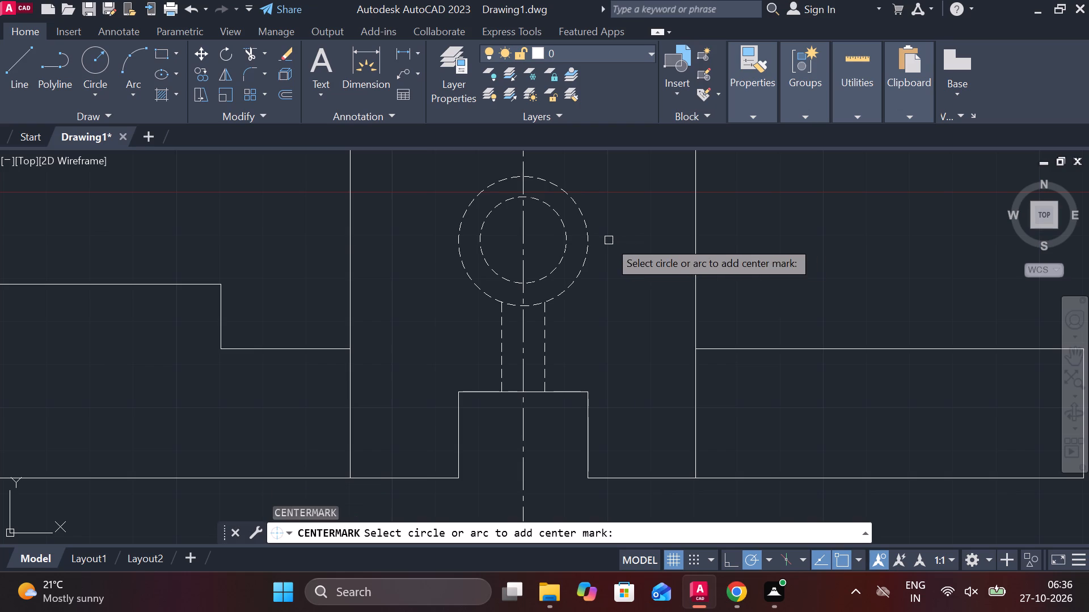
{"action": "left_click", "coordinate": [565, 223]}
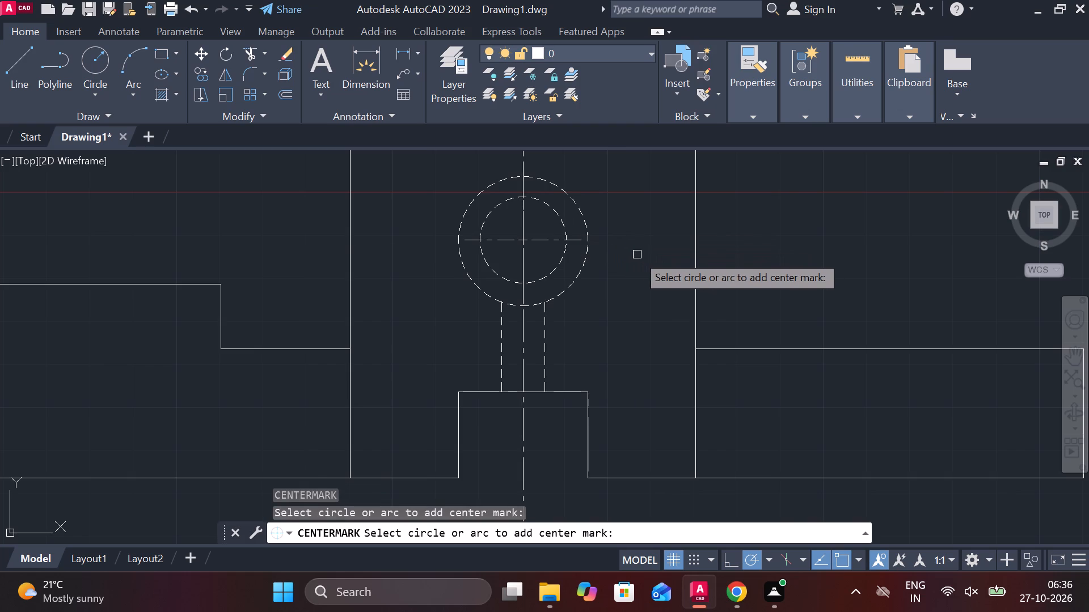
{"action": "key", "text": "Escape"}
Stretch the center mark's horizontal line on both sides so it runs past the block's vertical edges.
{"action": "left_click", "coordinate": [558, 237]}
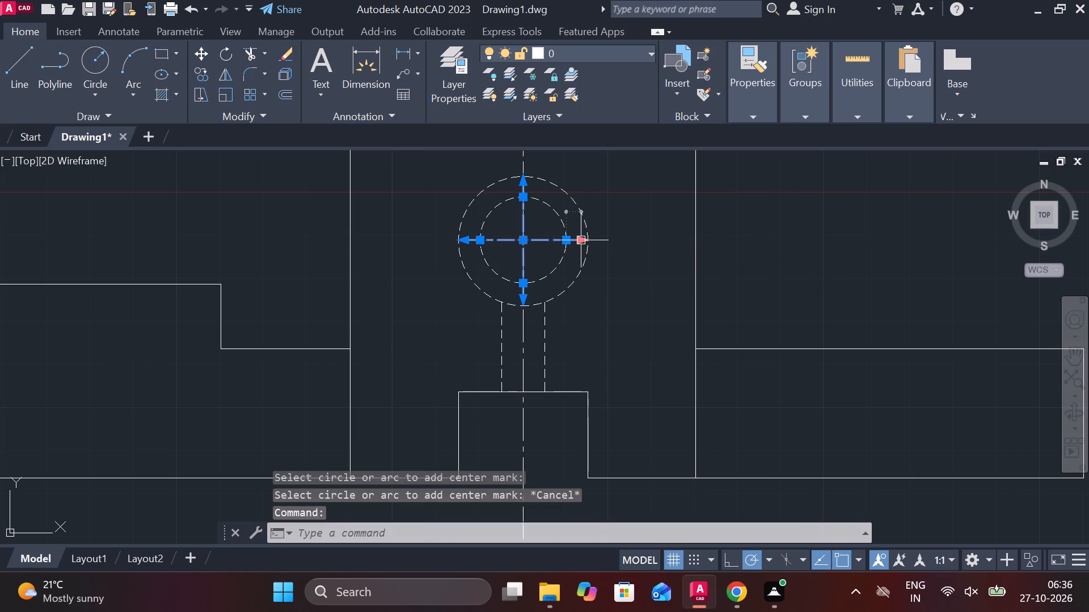
{"action": "left_click", "coordinate": [581, 237]}
{"action": "left_click", "coordinate": [697, 229]}
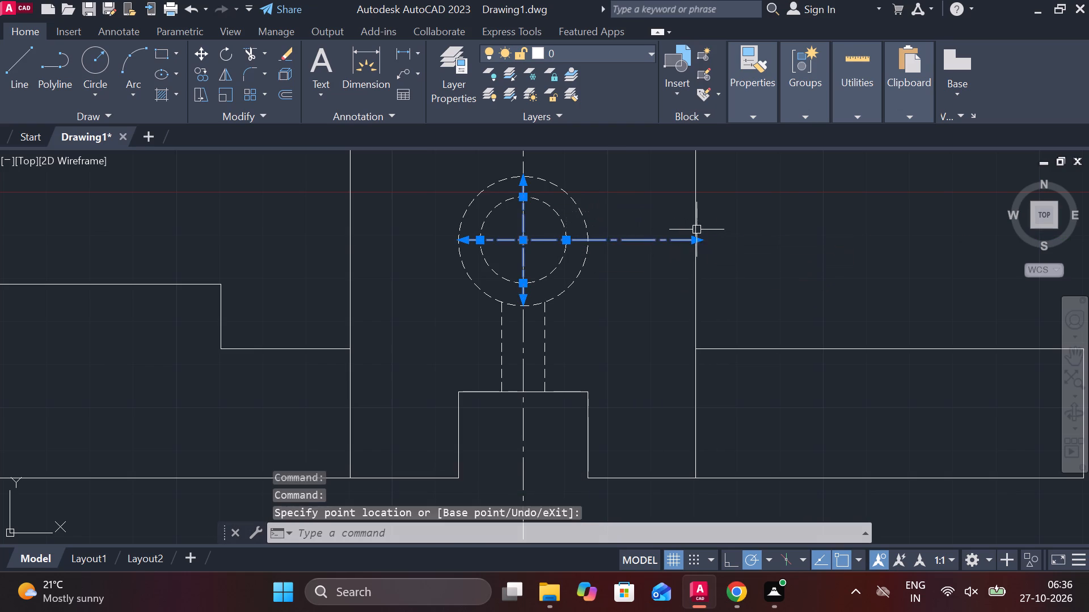
{"action": "key", "text": "Escape"}
{"action": "left_click", "coordinate": [515, 242]}
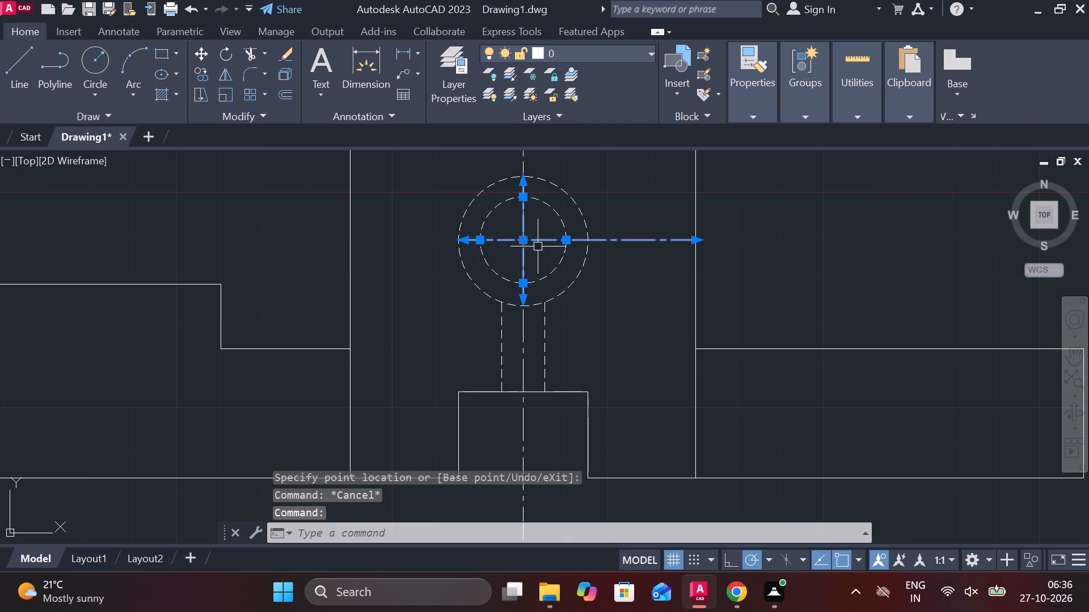
{"action": "left_click", "coordinate": [466, 237]}
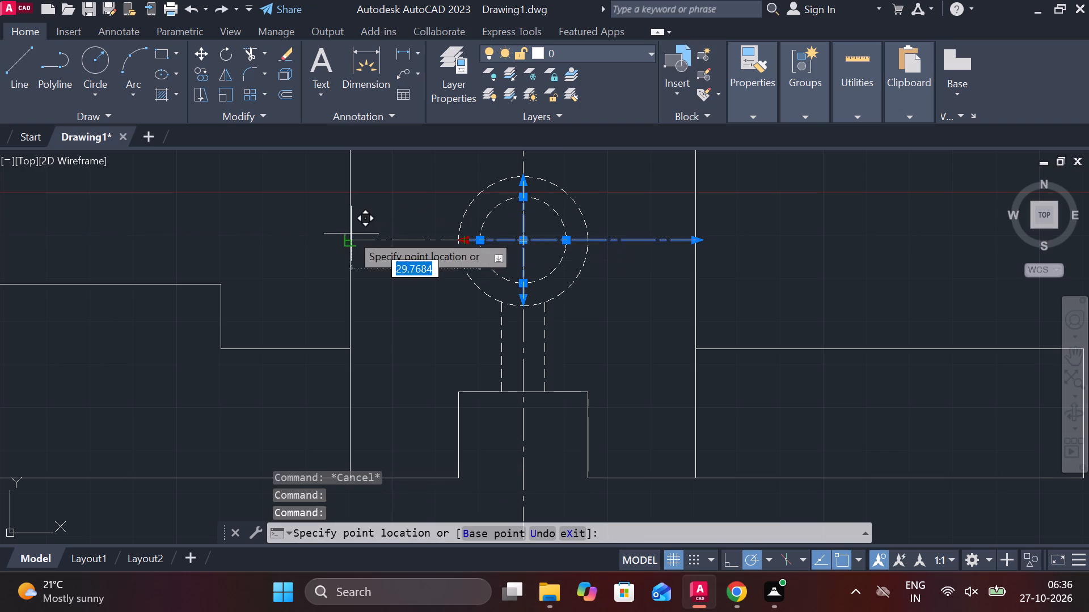
{"action": "left_click", "coordinate": [351, 233]}
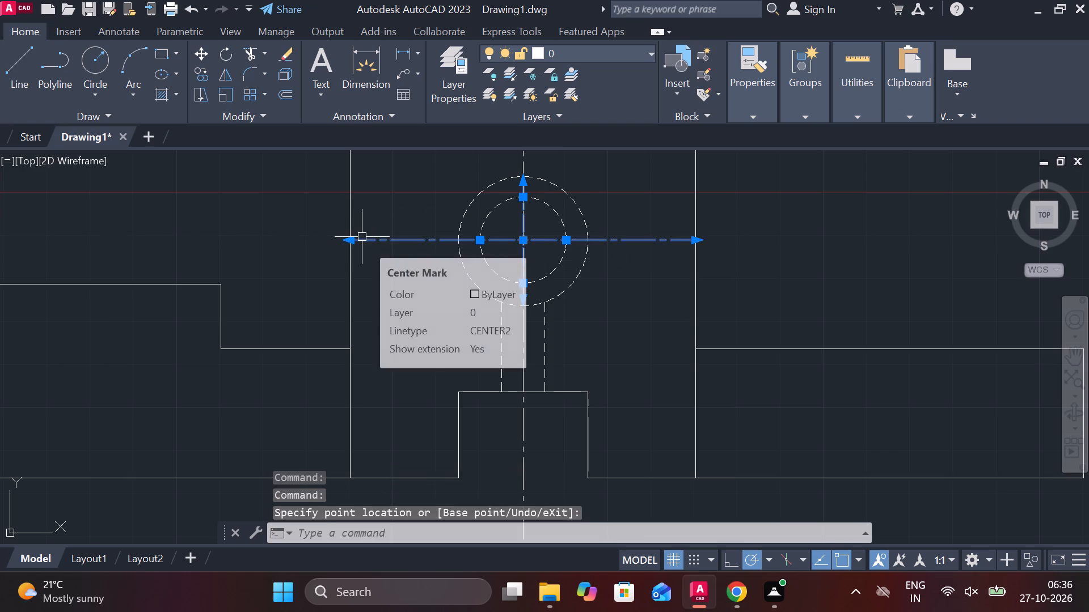
{"action": "left_click", "coordinate": [697, 242]}
{"action": "left_click", "coordinate": [763, 241]}
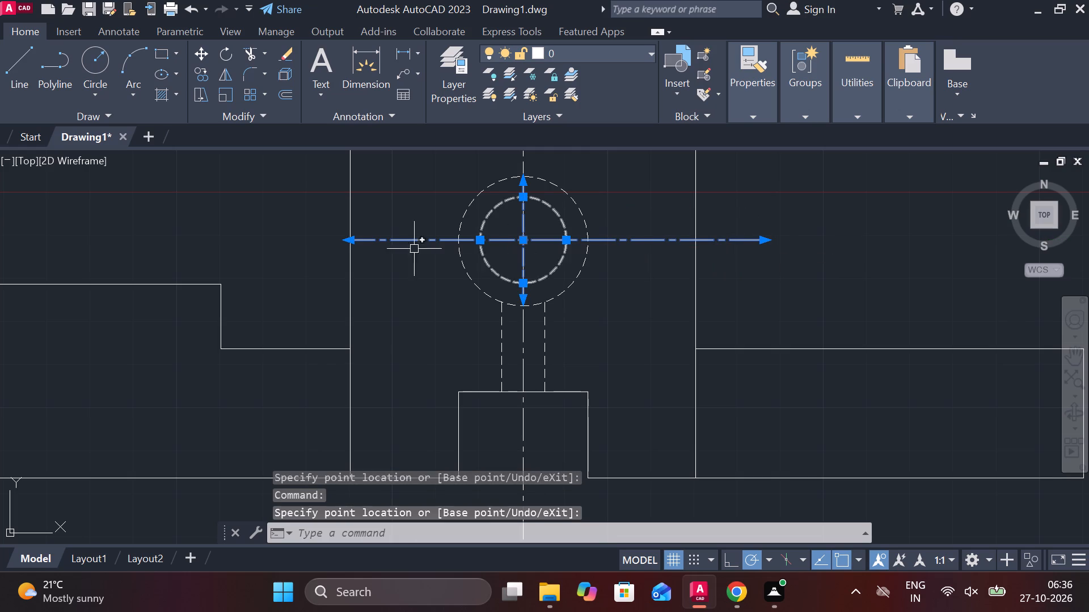
{"action": "left_click", "coordinate": [353, 240]}
{"action": "left_click", "coordinate": [302, 238]}
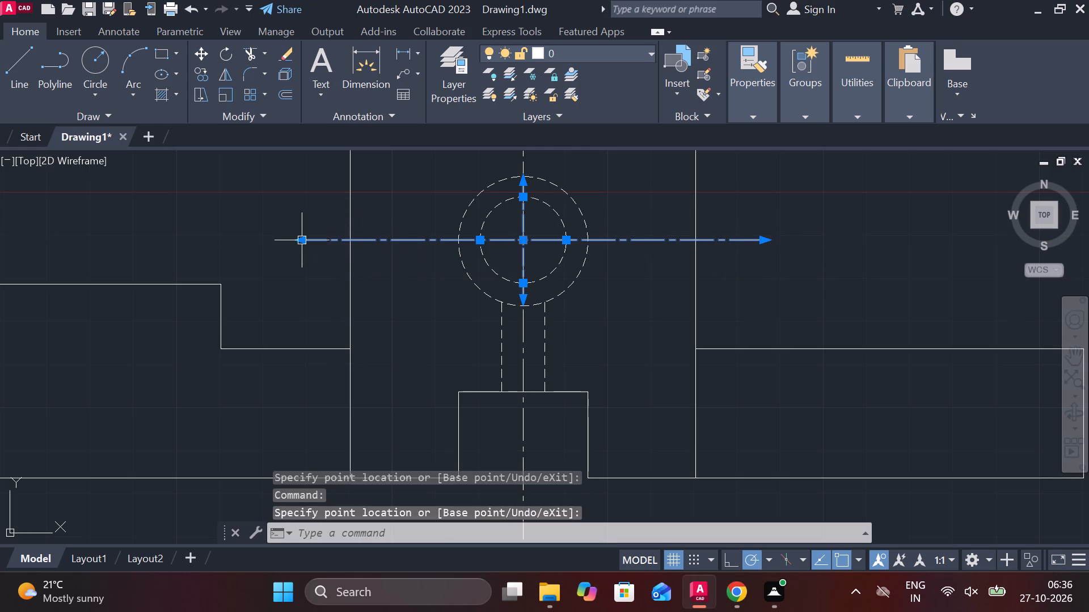
{"action": "key", "text": "Escape"}
Draw a closed rectangle 30 wide and 5 high from lines in the empty space beside the block.
{"action": "scroll", "coordinate": [699, 273], "scroll_direction": "down", "scroll_amount": 1}
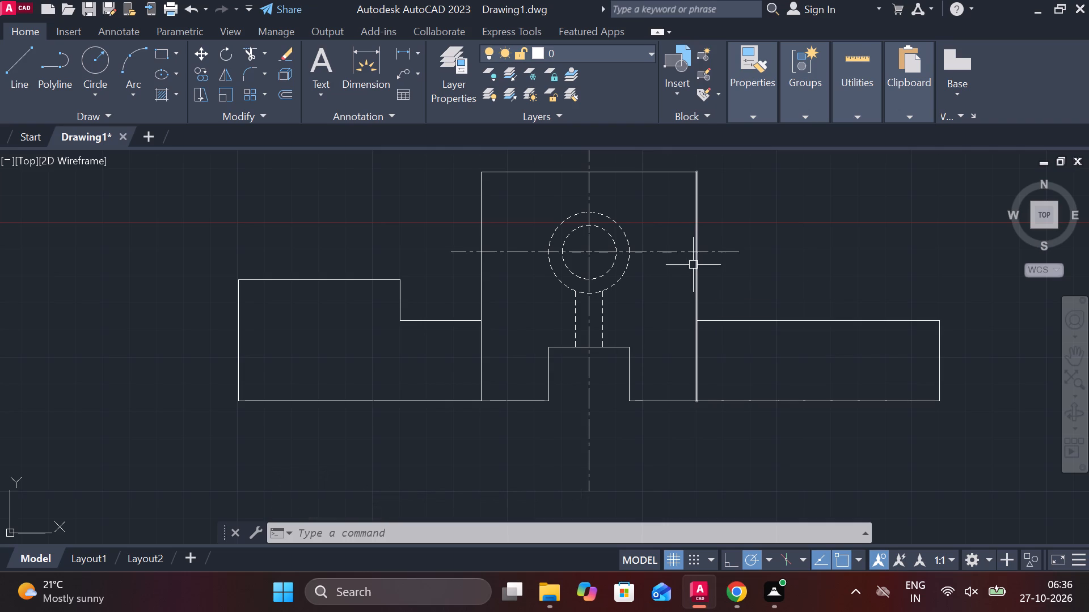
{"action": "middle_click_drag", "start_coordinate": [670, 240], "coordinate": [660, 381]}
{"action": "scroll", "coordinate": [686, 335], "scroll_direction": "up", "scroll_amount": 1}
{"action": "middle_click_drag", "start_coordinate": [762, 336], "coordinate": [660, 330]}
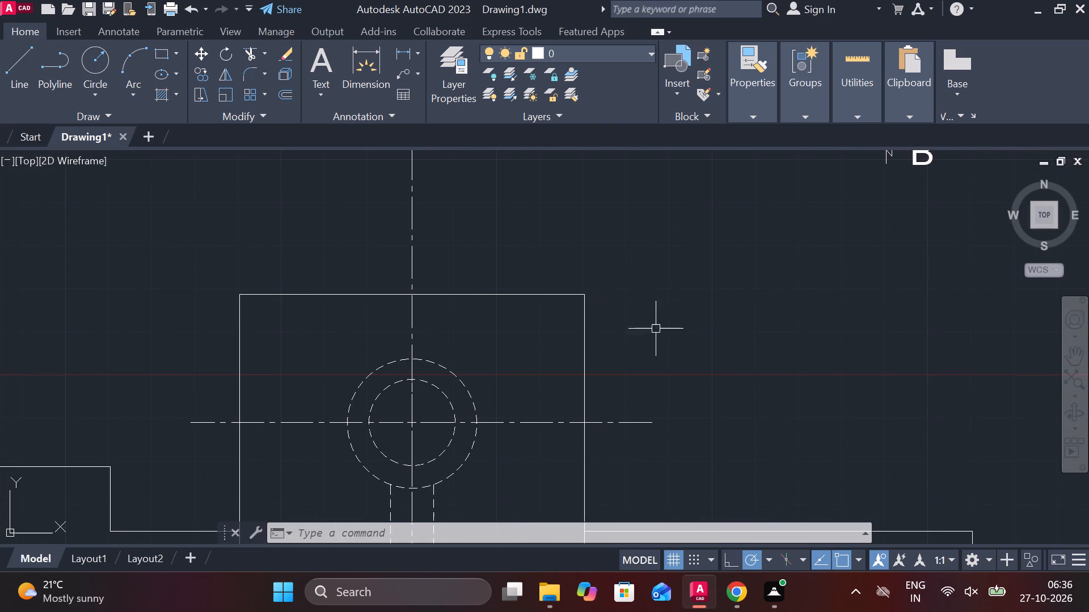
{"action": "key", "text": "l"}
{"action": "key", "text": "Return"}
{"action": "left_click", "coordinate": [680, 289]}
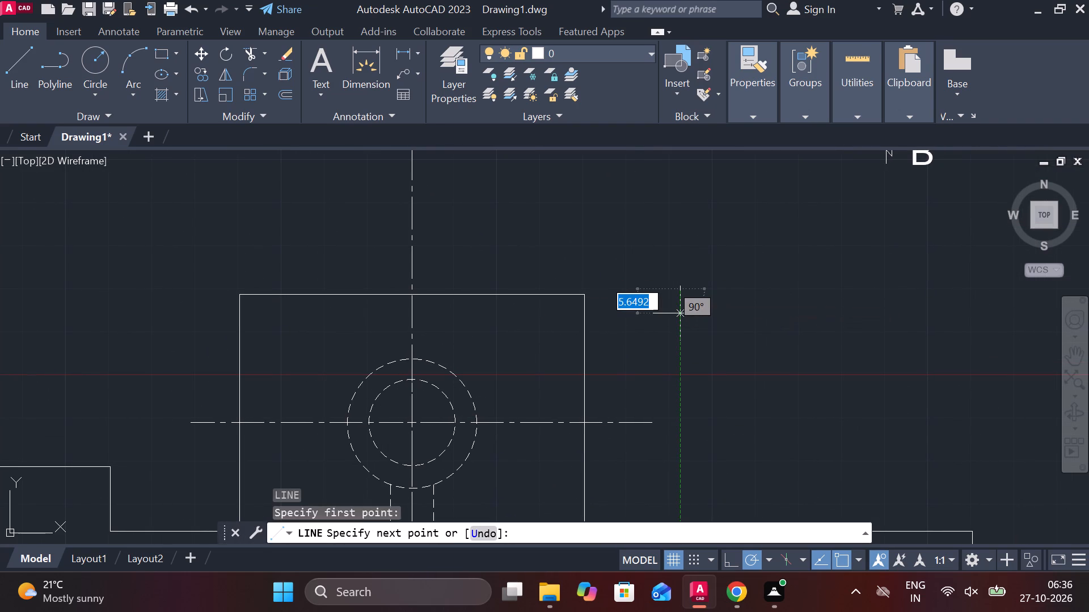
{"action": "type", "text": "5"}
{"action": "key", "text": "space"}
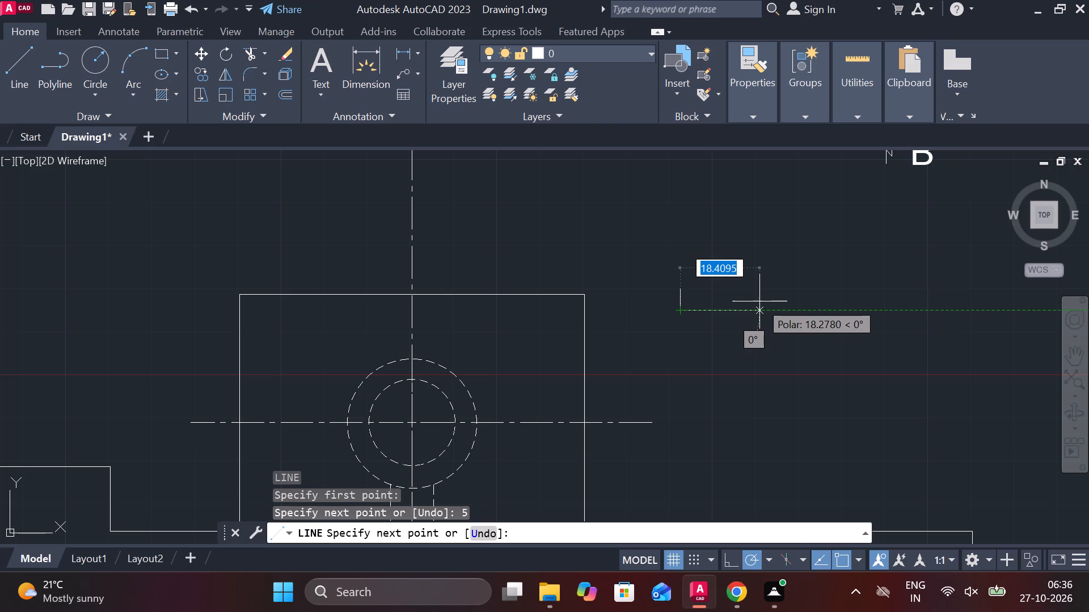
{"action": "type", "text": "30"}
{"action": "key", "text": "Return"}
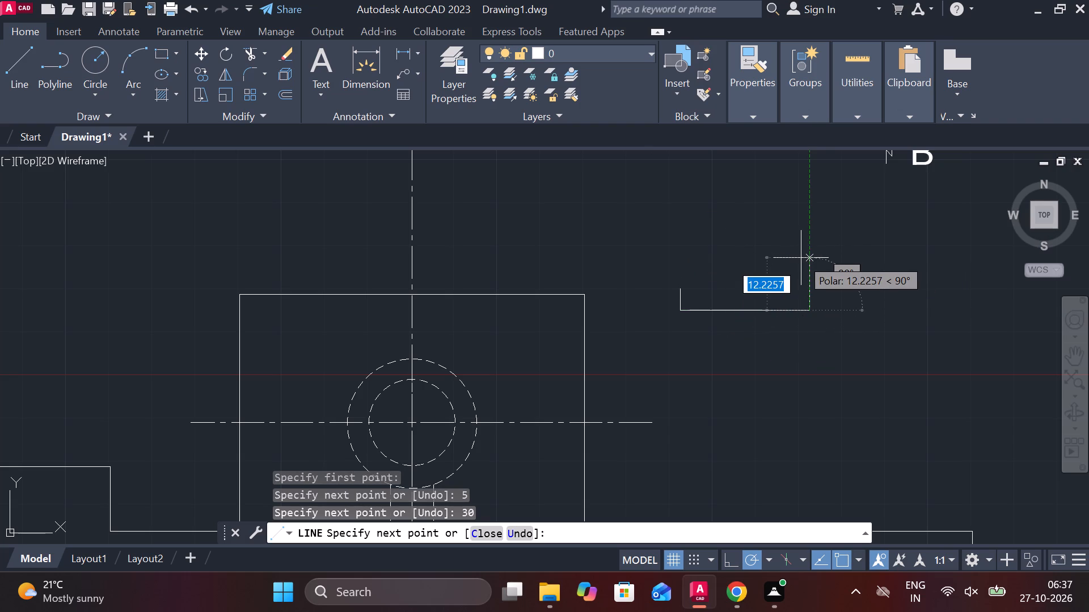
{"action": "type", "text": "5"}
{"action": "key", "text": "space"}
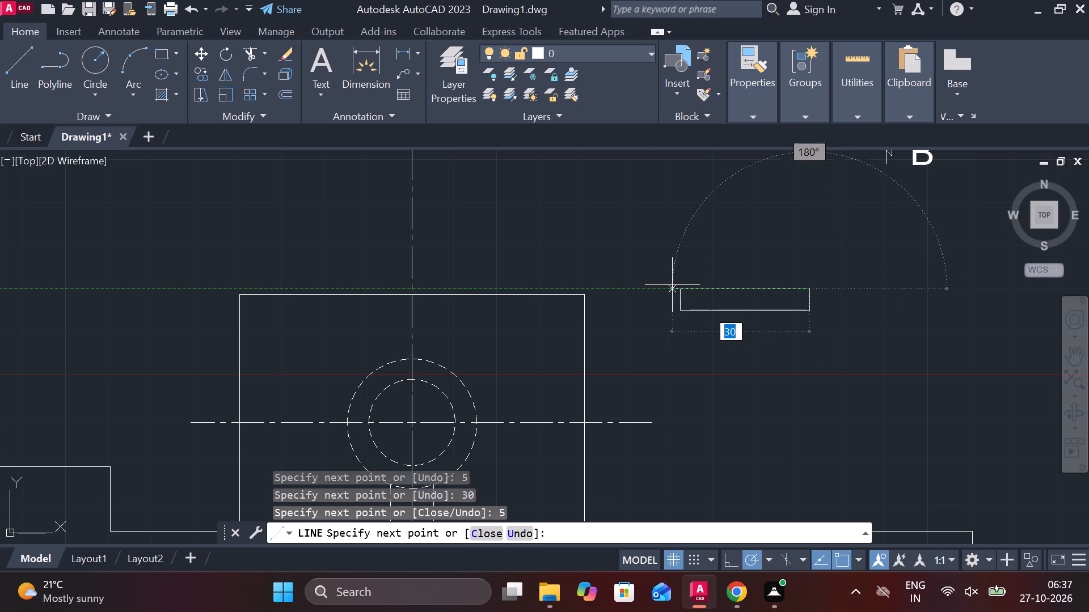
{"action": "left_click", "coordinate": [674, 286]}
{"action": "key", "text": "Escape"}
Move the small rectangle from its bottom edge's midpoint onto the midpoint of the block's top edge.
{"action": "left_click_drag", "start_coordinate": [599, 269], "coordinate": [626, 269]}
{"action": "left_click", "coordinate": [878, 344]}
{"action": "key", "text": "m"}
{"action": "key", "text": "Return"}
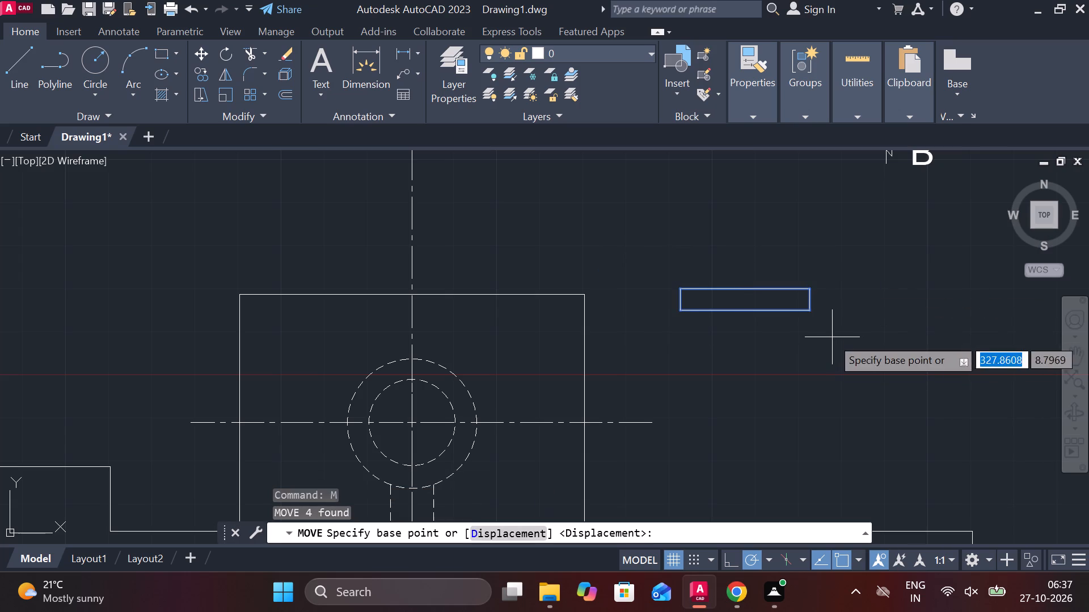
{"action": "left_click", "coordinate": [740, 311]}
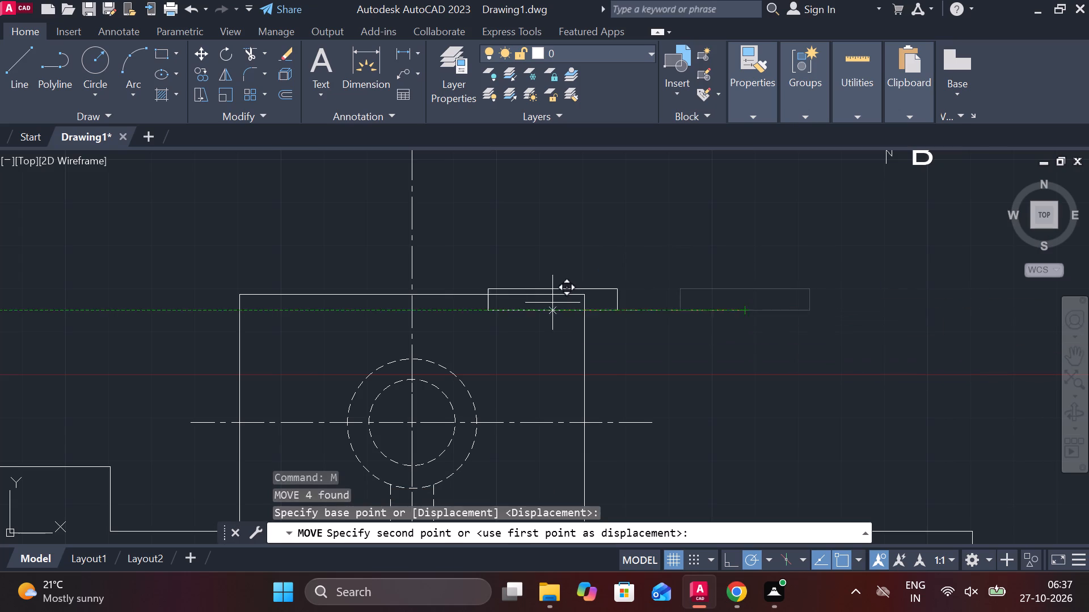
{"action": "left_click", "coordinate": [412, 292]}
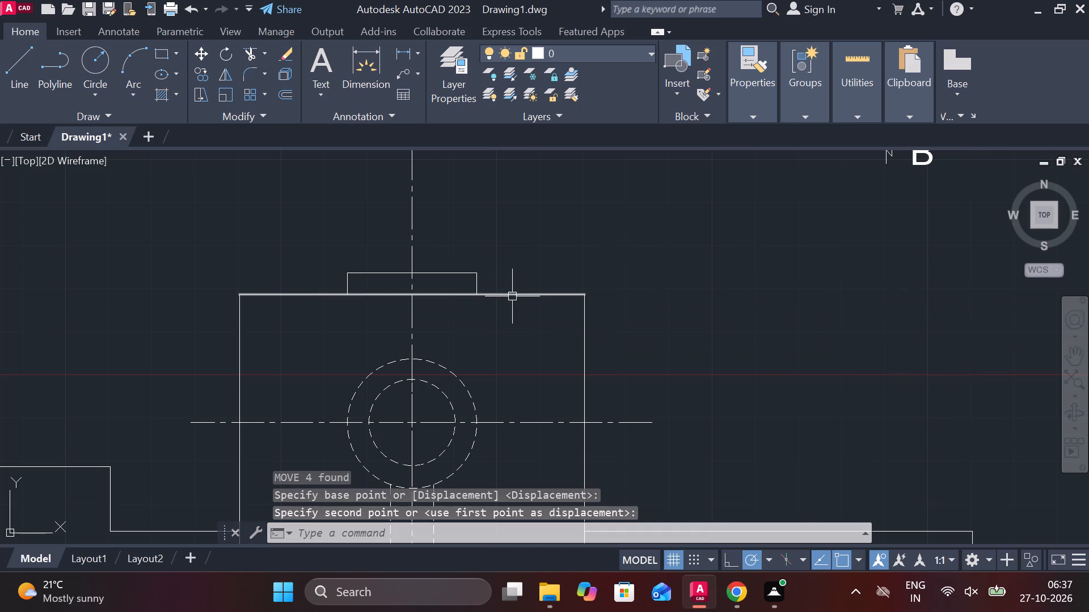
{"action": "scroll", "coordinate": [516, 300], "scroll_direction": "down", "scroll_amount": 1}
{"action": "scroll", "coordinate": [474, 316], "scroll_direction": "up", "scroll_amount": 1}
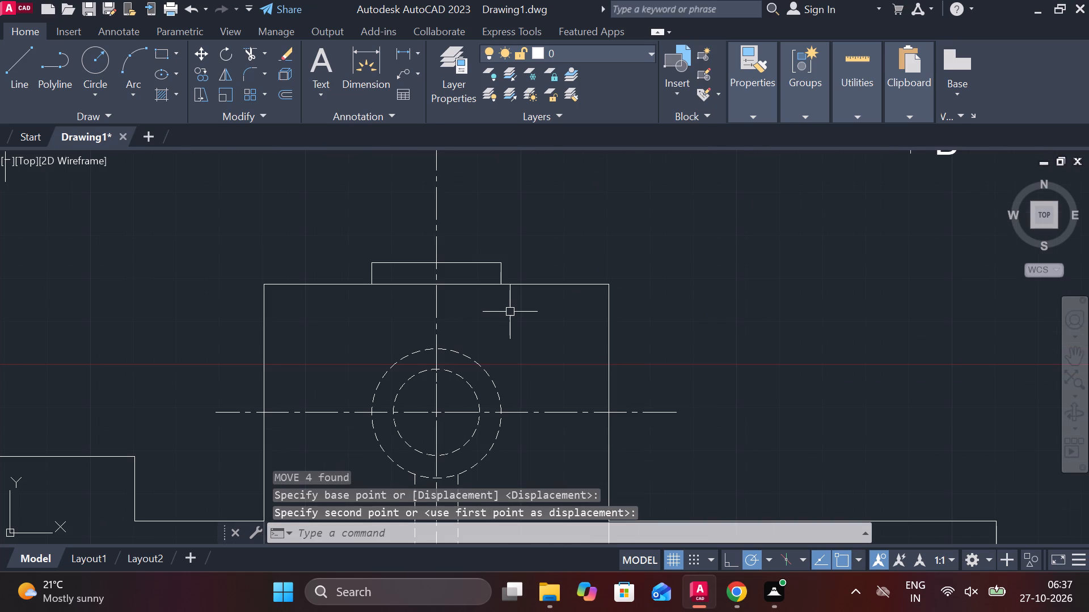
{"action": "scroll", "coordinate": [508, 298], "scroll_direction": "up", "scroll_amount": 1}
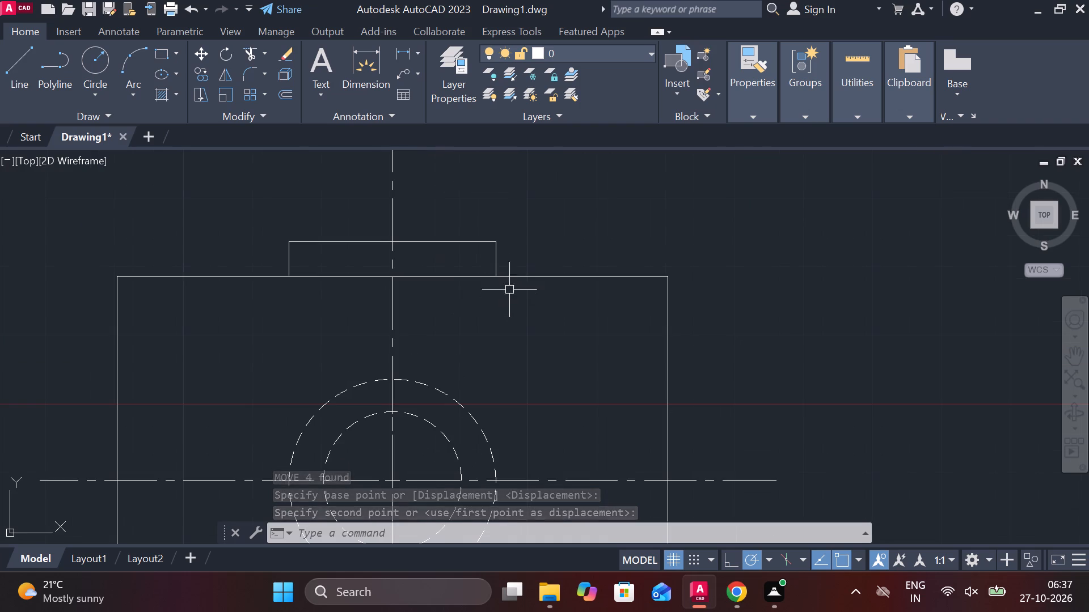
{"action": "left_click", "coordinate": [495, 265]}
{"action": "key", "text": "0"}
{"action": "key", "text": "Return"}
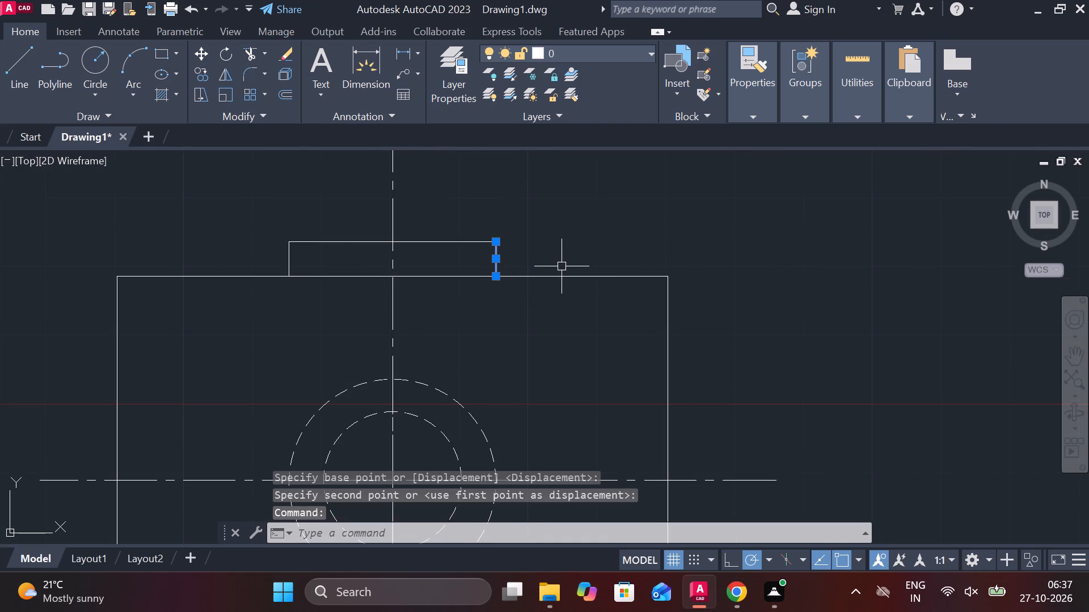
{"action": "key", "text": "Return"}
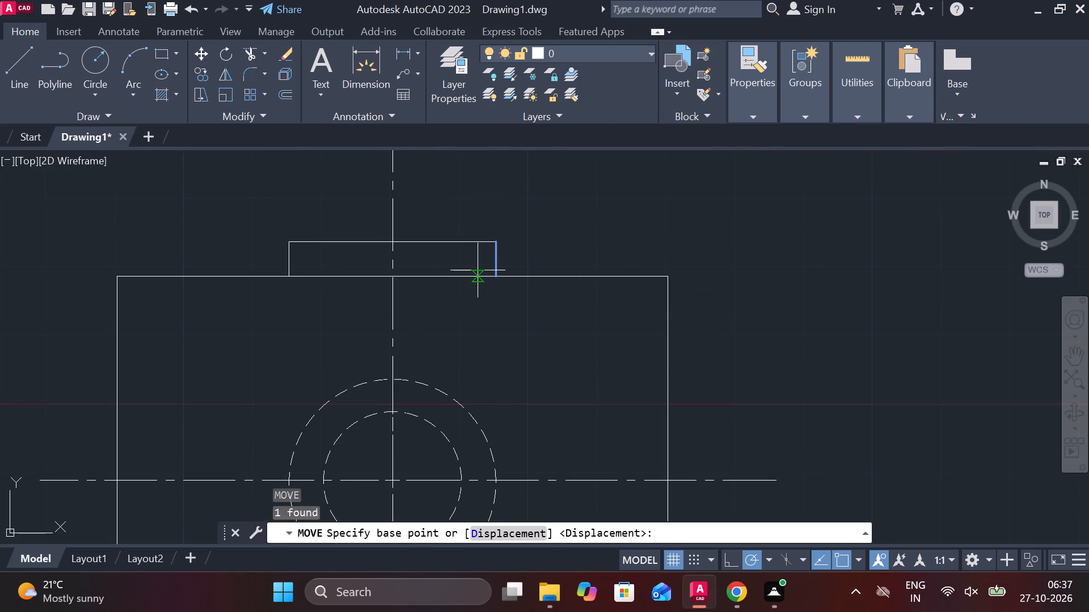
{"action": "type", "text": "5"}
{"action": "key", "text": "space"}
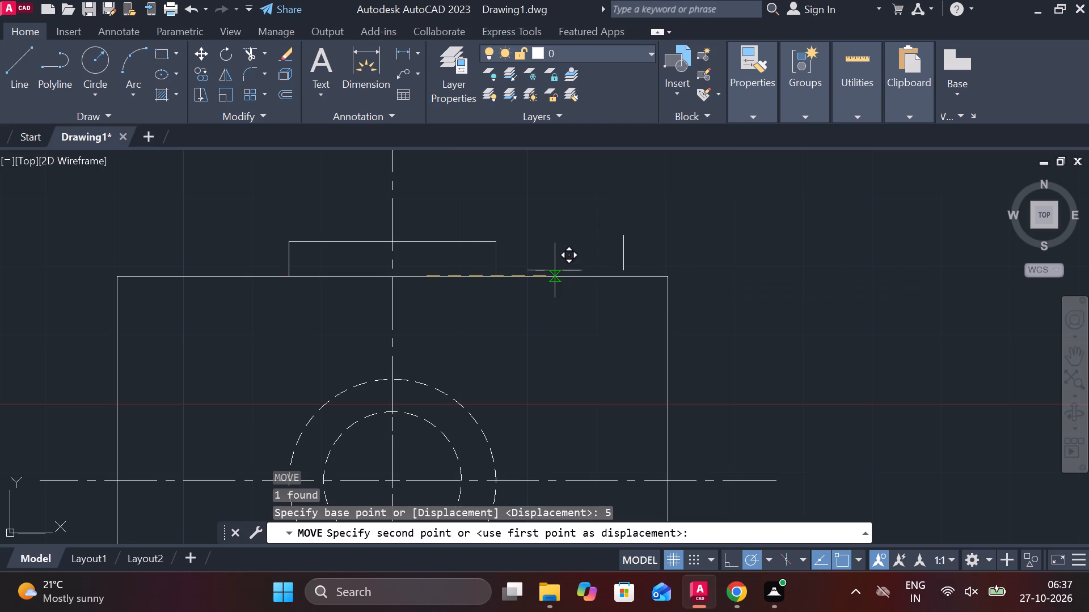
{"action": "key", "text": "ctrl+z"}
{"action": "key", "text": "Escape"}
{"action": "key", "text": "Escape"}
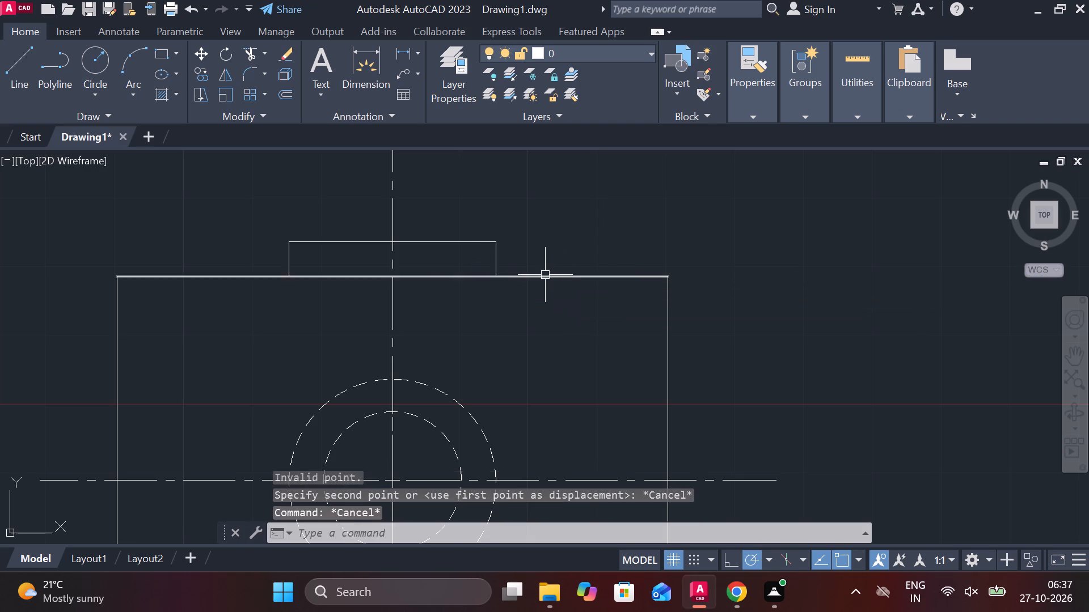
Offset both short vertical sides of the top rectangle inward through the side quadrant points of the inner dashed circle.
{"action": "left_click", "coordinate": [497, 258]}
{"action": "key", "text": "o"}
{"action": "key", "text": "Return"}
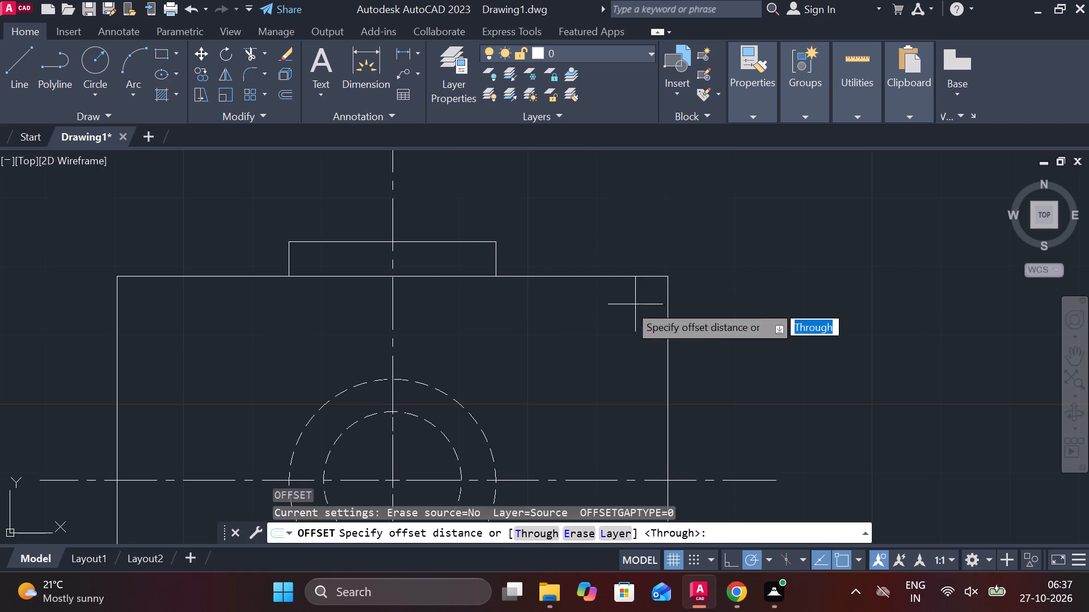
{"action": "key", "text": "Return"}
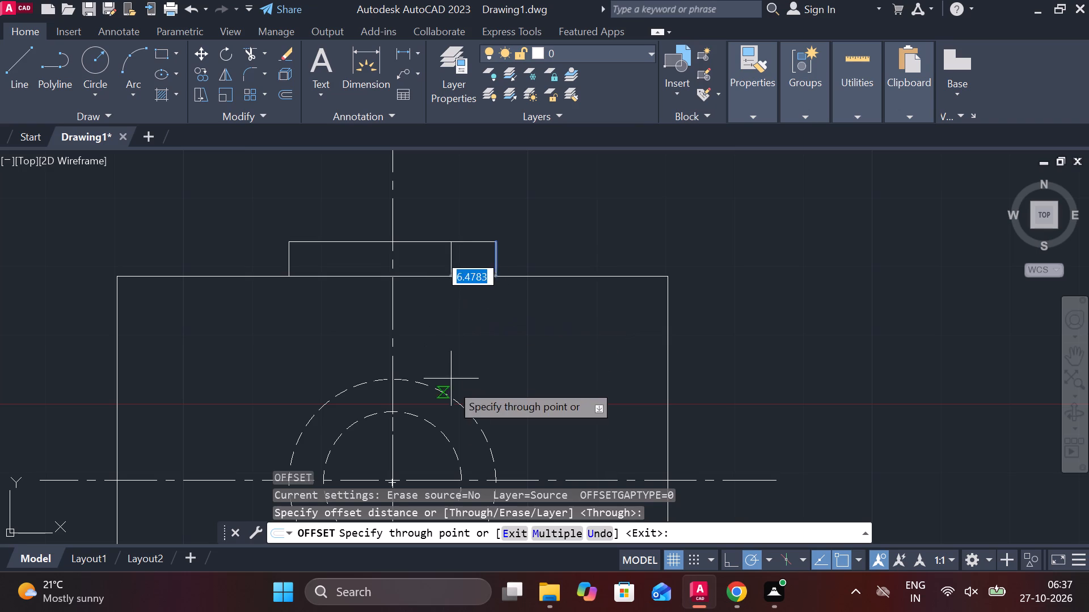
{"action": "middle_click_drag", "start_coordinate": [458, 418], "coordinate": [475, 355]}
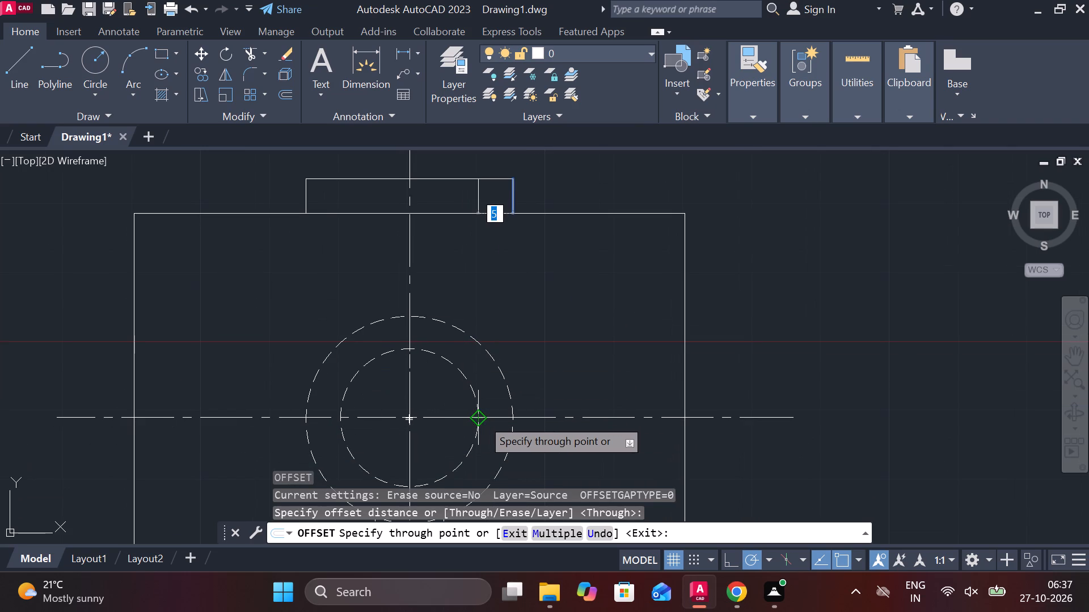
{"action": "left_click", "coordinate": [482, 418]}
{"action": "middle_click_drag", "start_coordinate": [499, 354], "coordinate": [577, 369]}
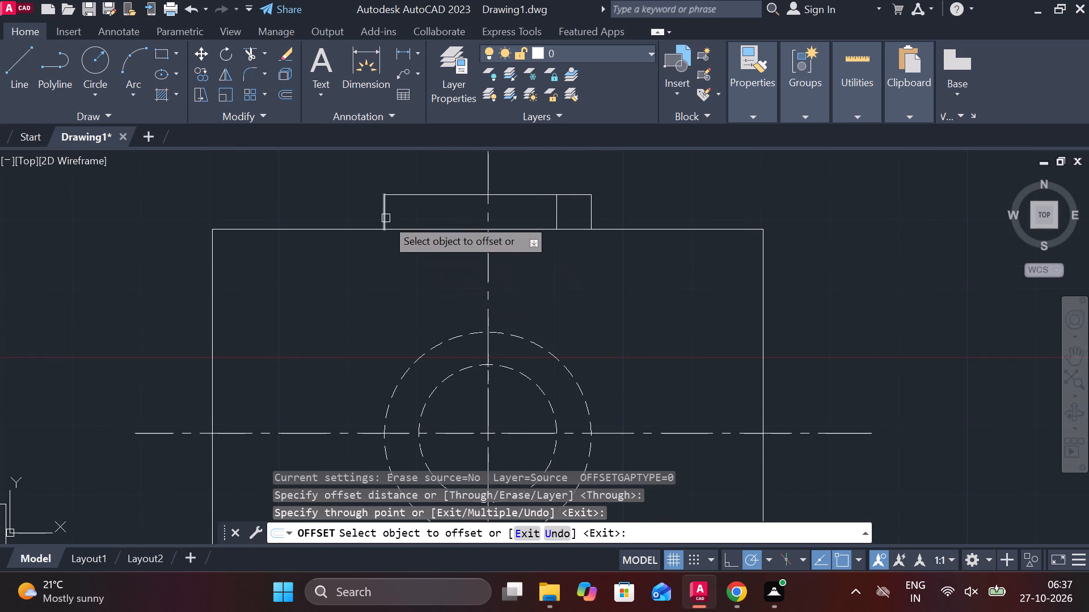
{"action": "left_click", "coordinate": [386, 218]}
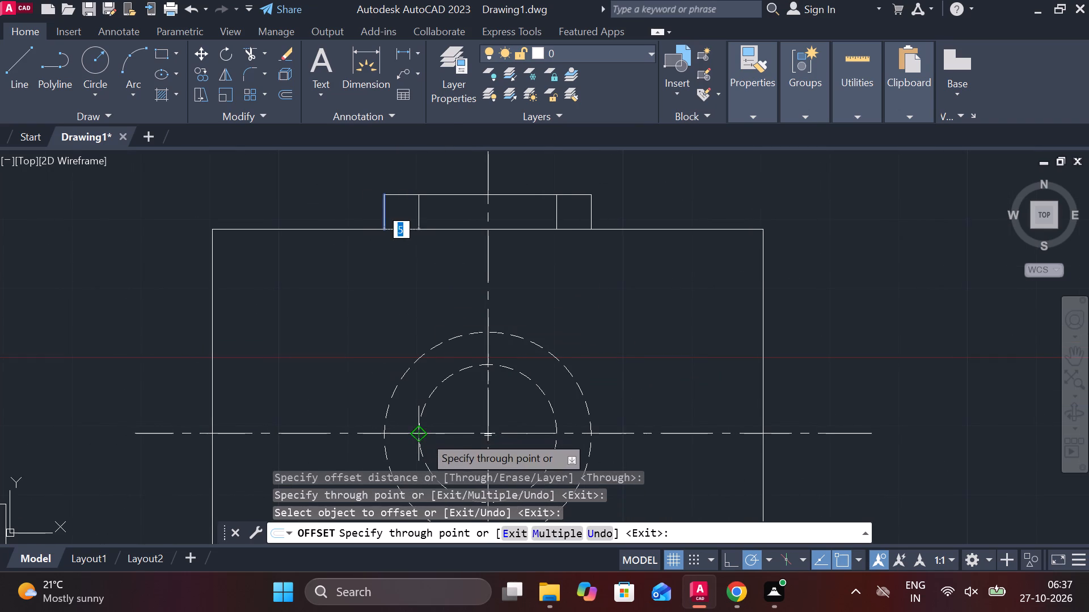
{"action": "left_click", "coordinate": [424, 435]}
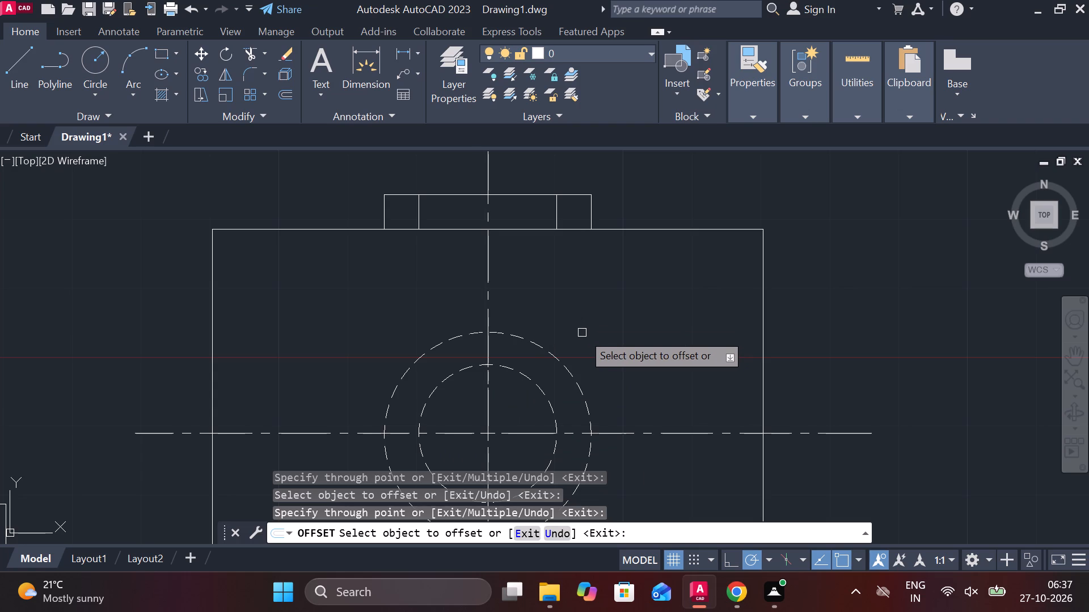
{"action": "scroll", "coordinate": [645, 339], "scroll_direction": "down", "scroll_amount": 1}
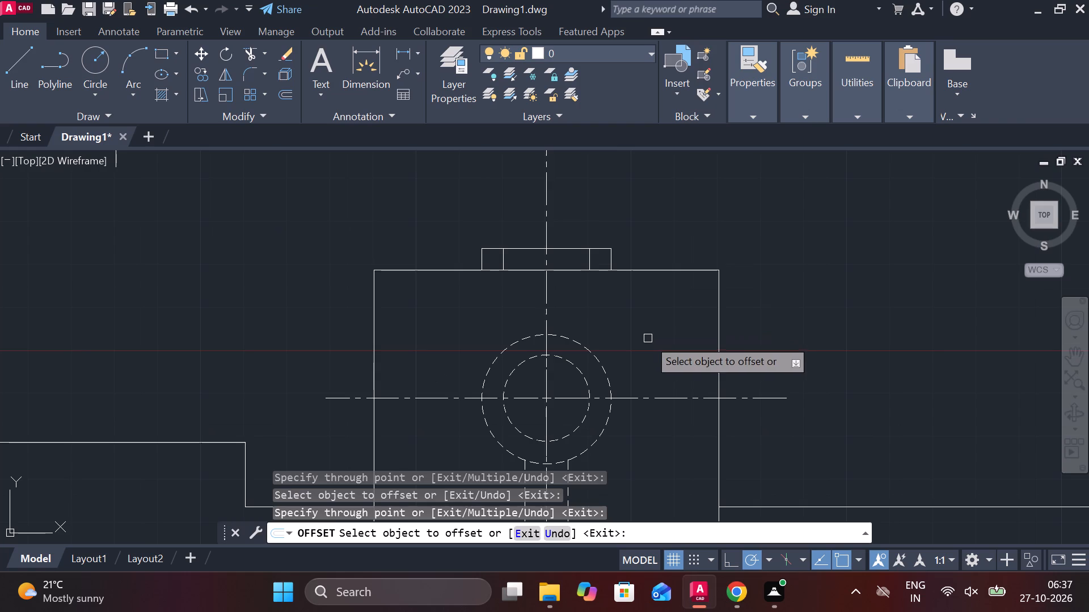
{"action": "key", "text": "Escape"}
Join the central block's two vertical edges and top edge into one polyline.
{"action": "middle_click_drag", "start_coordinate": [659, 335], "coordinate": [675, 261]}
{"action": "scroll", "coordinate": [682, 273], "scroll_direction": "down", "scroll_amount": 1}
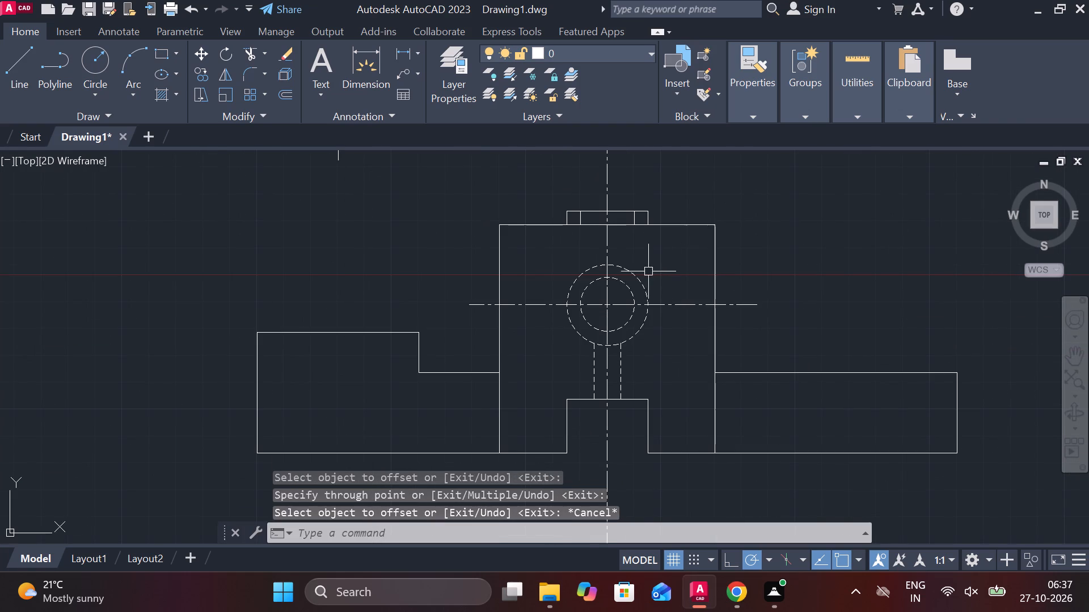
{"action": "left_click", "coordinate": [503, 272]}
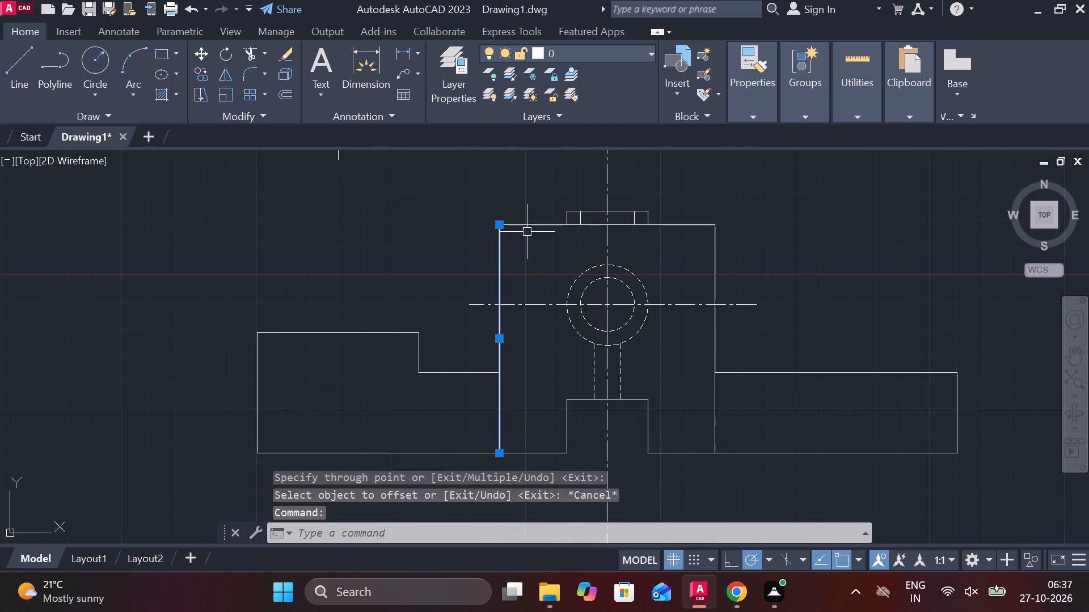
{"action": "left_click", "coordinate": [527, 226]}
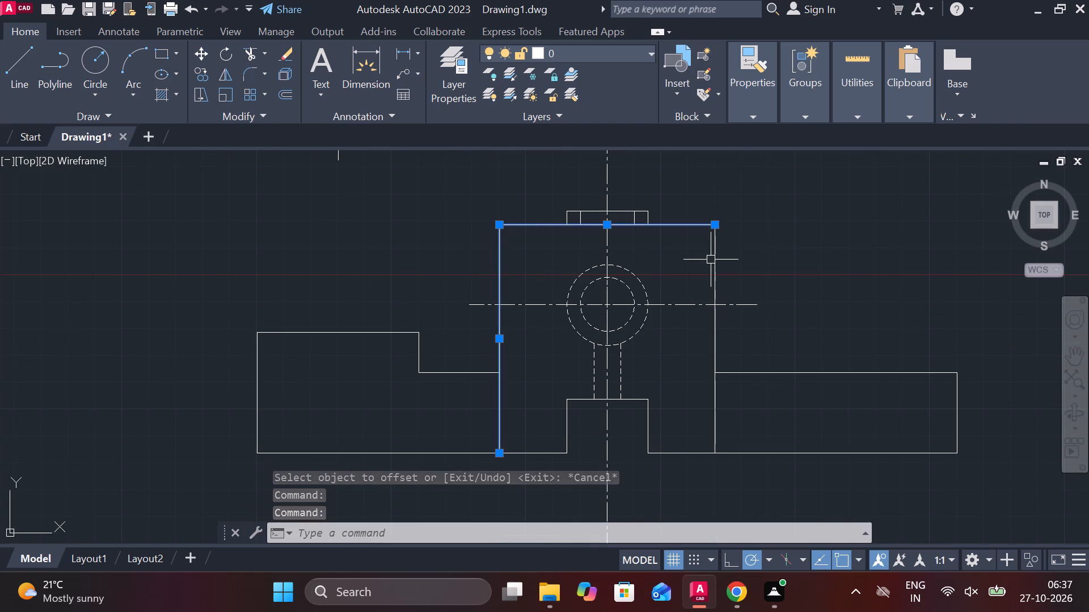
{"action": "left_click", "coordinate": [716, 258]}
{"action": "key", "text": "j"}
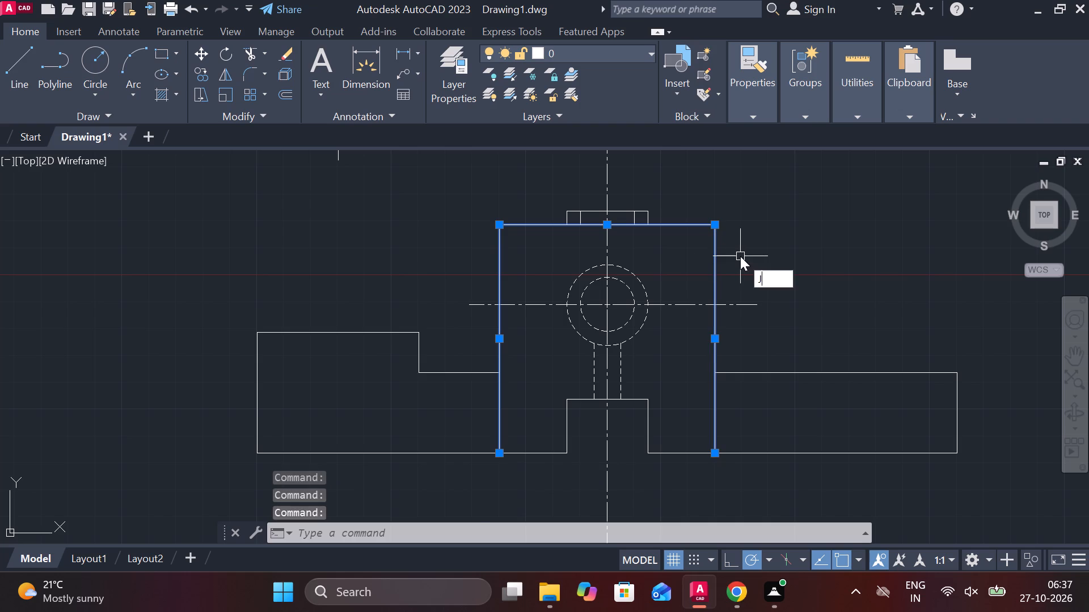
{"action": "key", "text": "Return"}
Offset the joined block outline inward by 10.
{"action": "left_click", "coordinate": [715, 257]}
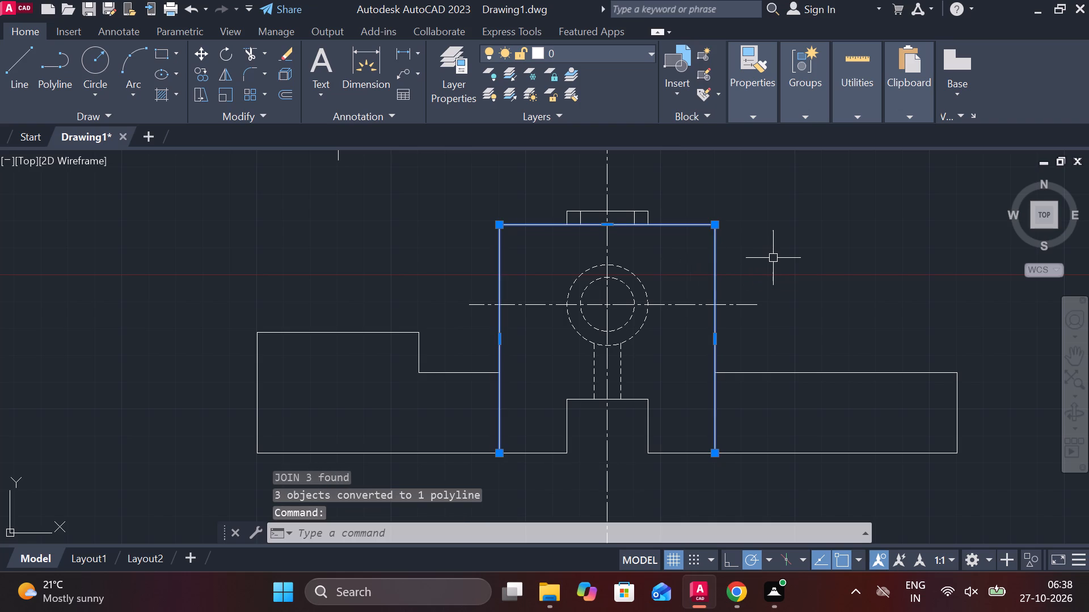
{"action": "key", "text": "o"}
{"action": "key", "text": "Return"}
{"action": "key", "text": "Return"}
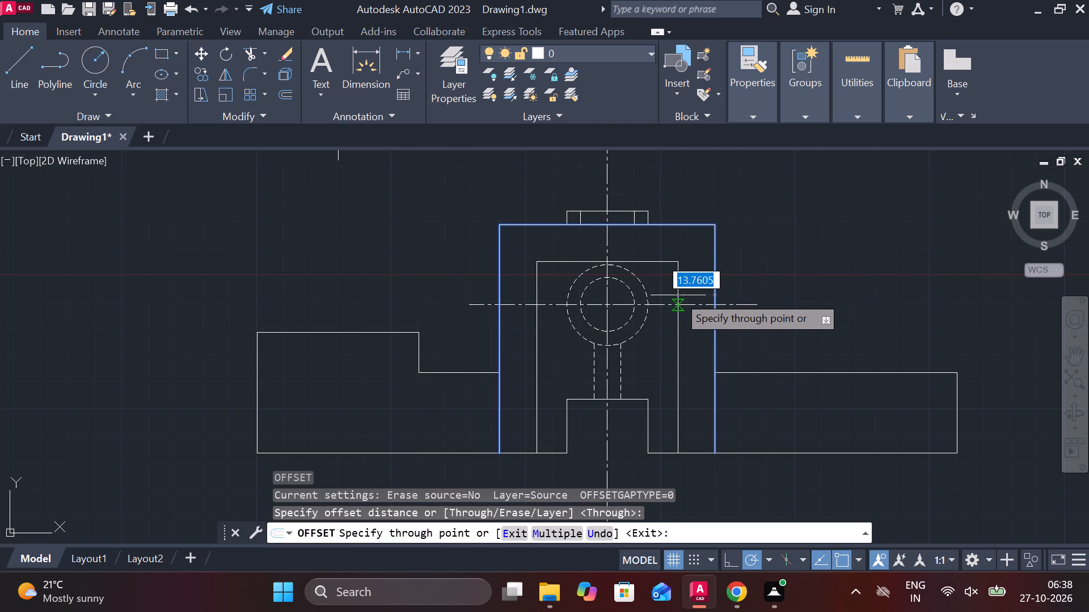
{"action": "type", "text": "10"}
{"action": "key", "text": "Return"}
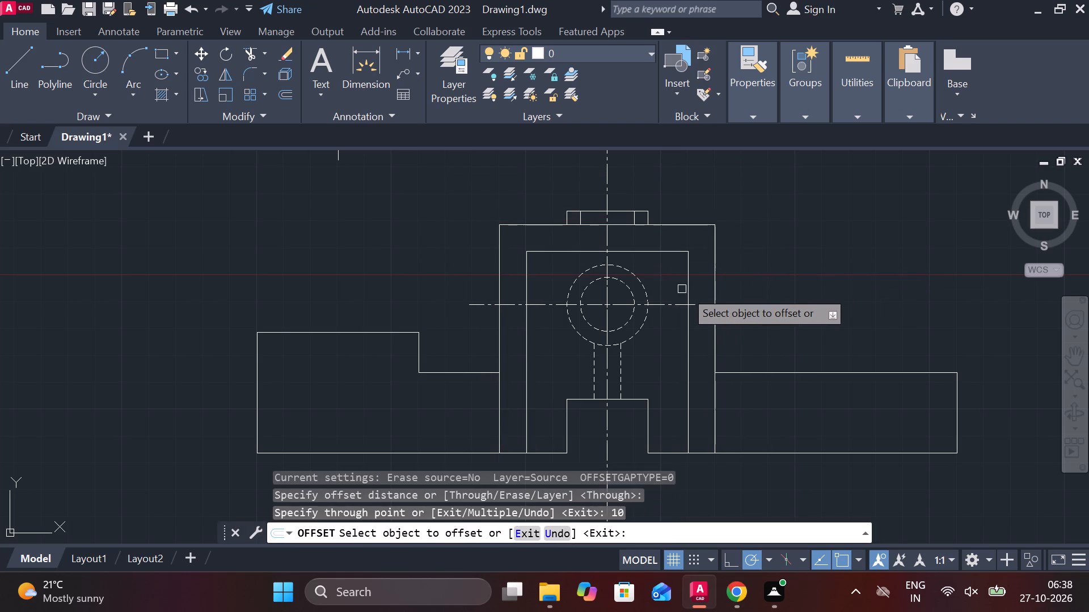
{"action": "key", "text": "Escape"}
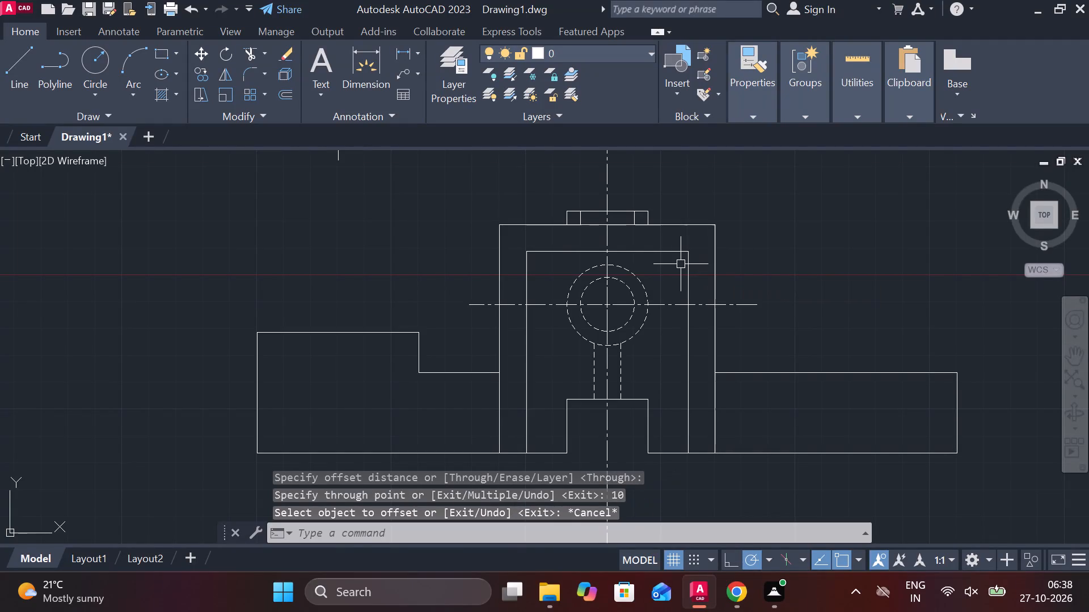
Set the linetype of the inner offset outline to DASHED.
{"action": "left_click", "coordinate": [691, 256]}
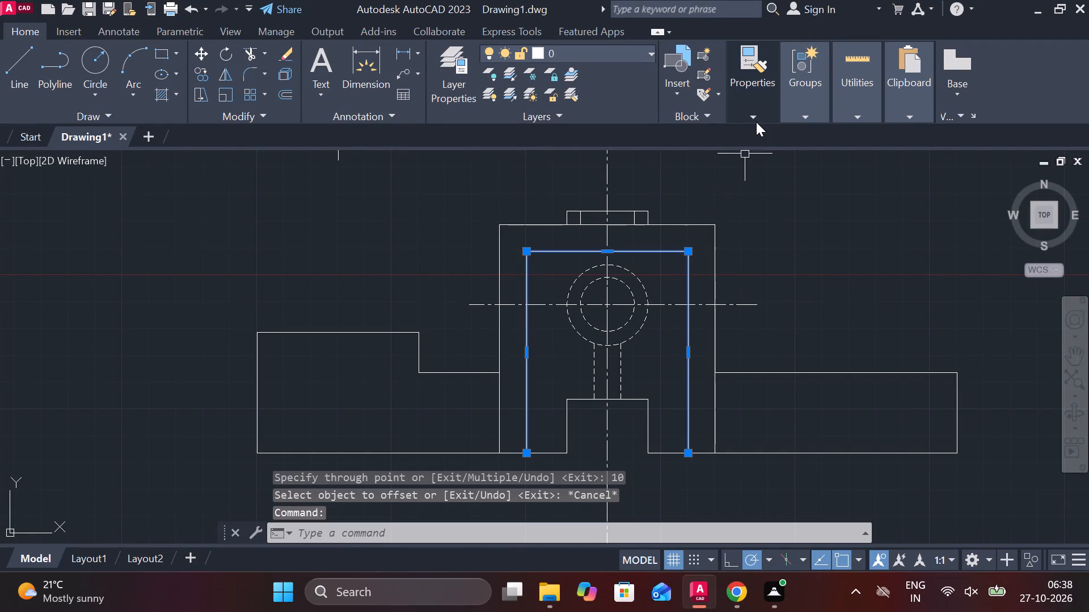
{"action": "left_click", "coordinate": [756, 122]}
{"action": "left_click", "coordinate": [852, 175]}
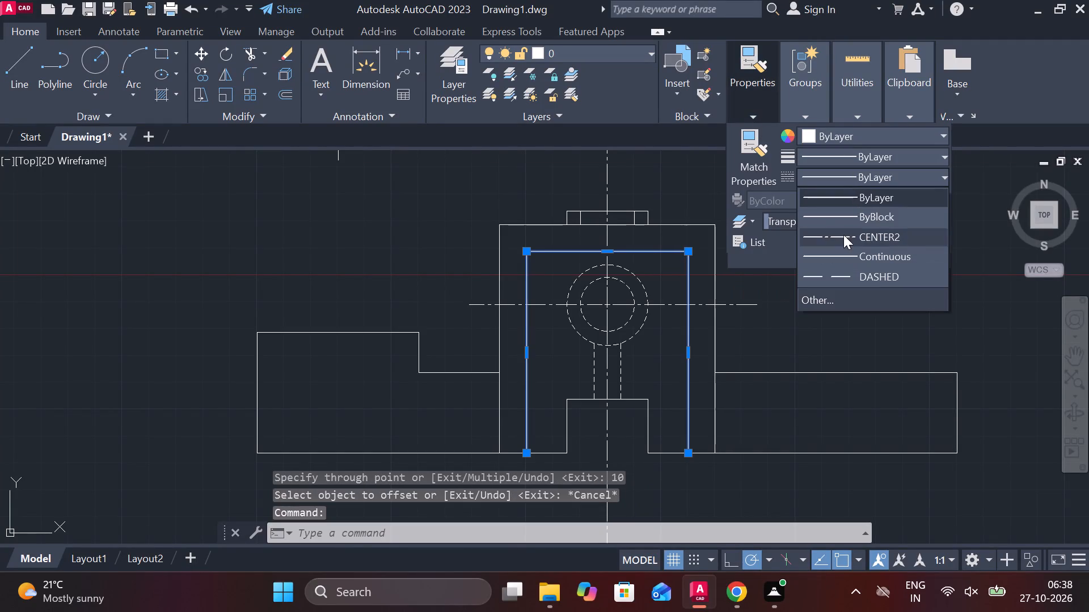
{"action": "left_click", "coordinate": [836, 274]}
{"action": "key", "text": "Escape"}
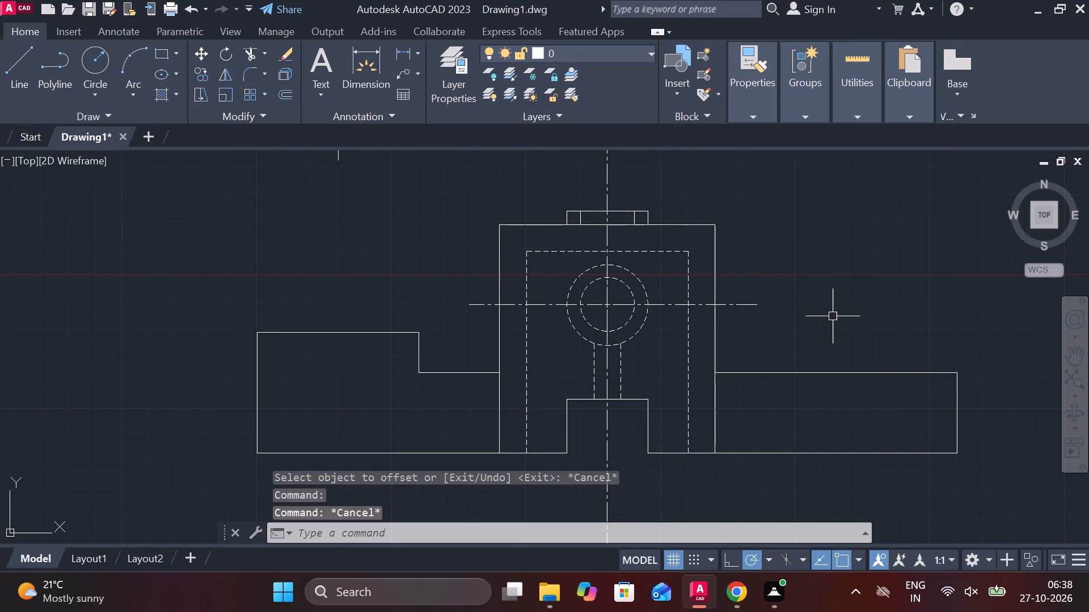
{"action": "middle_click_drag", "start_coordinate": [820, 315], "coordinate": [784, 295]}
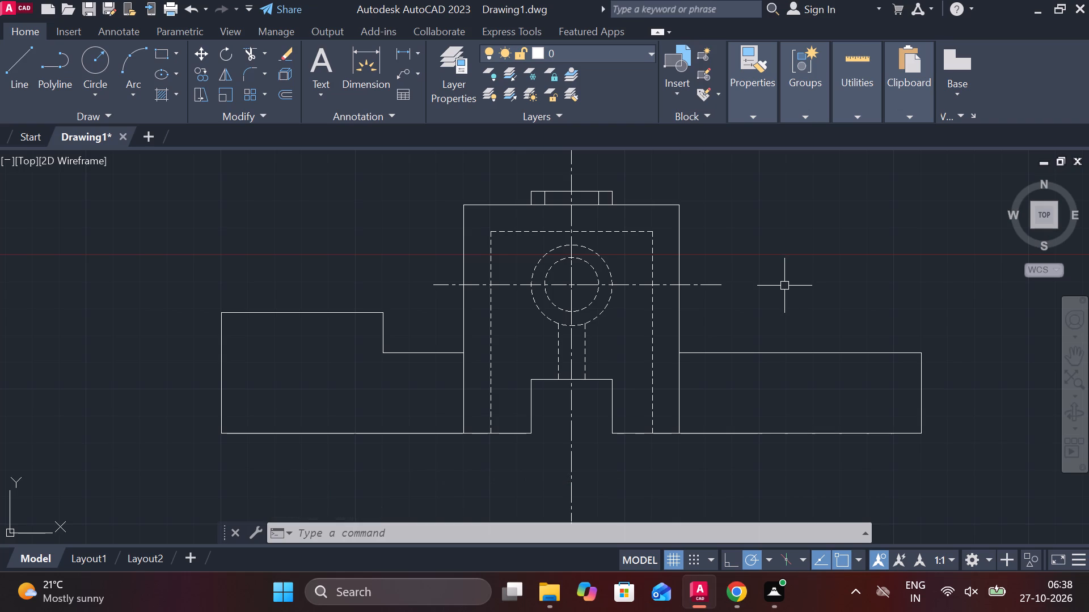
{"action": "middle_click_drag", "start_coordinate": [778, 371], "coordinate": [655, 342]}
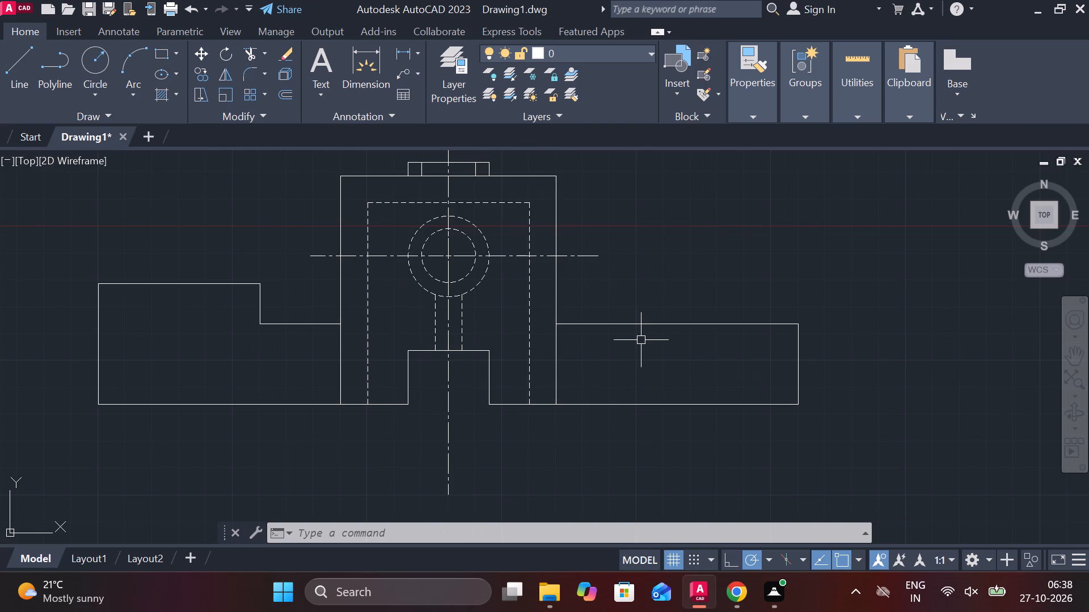
Draw construction lines 110 horizontally from the main centerline below the block, plus a vertical line crossing up through the right arm.
{"action": "scroll", "coordinate": [704, 328], "scroll_direction": "down", "scroll_amount": 2}
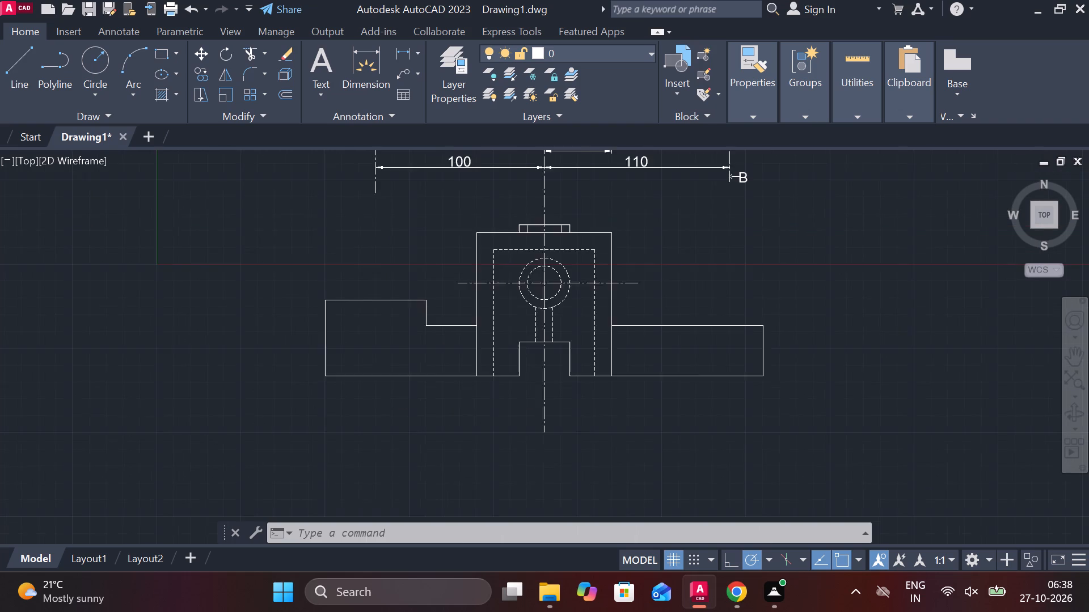
{"action": "scroll", "coordinate": [714, 256], "scroll_direction": "up", "scroll_amount": 1}
{"action": "middle_click_drag", "start_coordinate": [715, 261], "coordinate": [683, 343]}
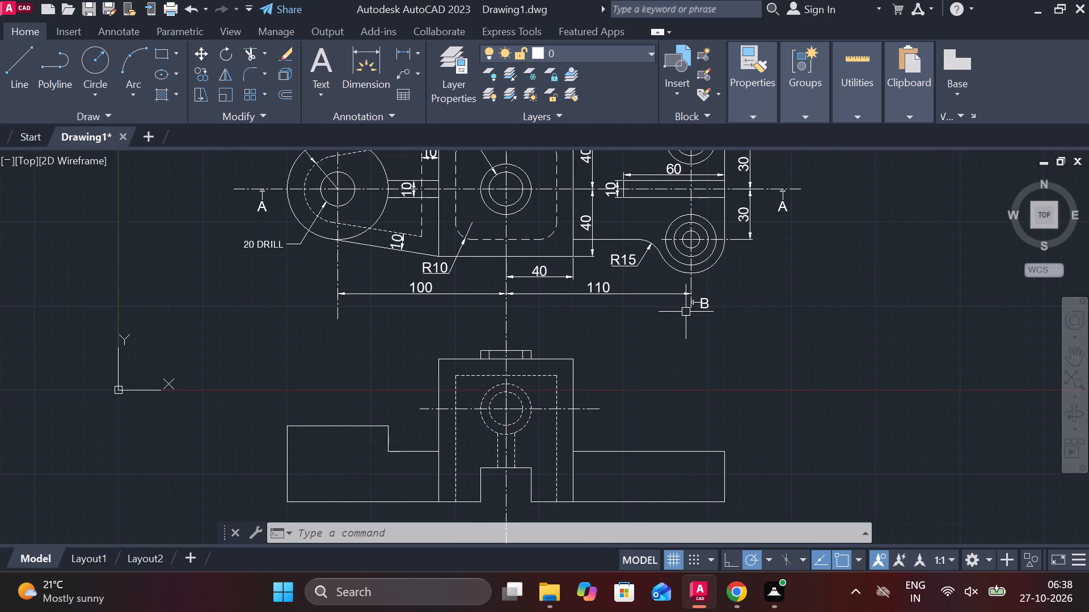
{"action": "scroll", "coordinate": [687, 310], "scroll_direction": "up", "scroll_amount": 2}
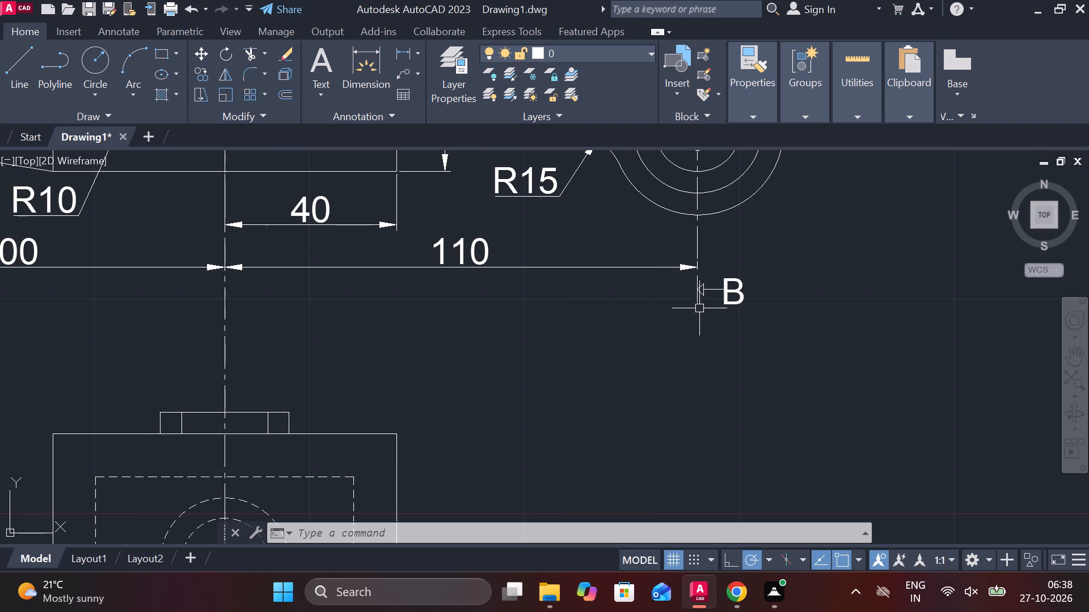
{"action": "scroll", "coordinate": [699, 308], "scroll_direction": "down", "scroll_amount": 2}
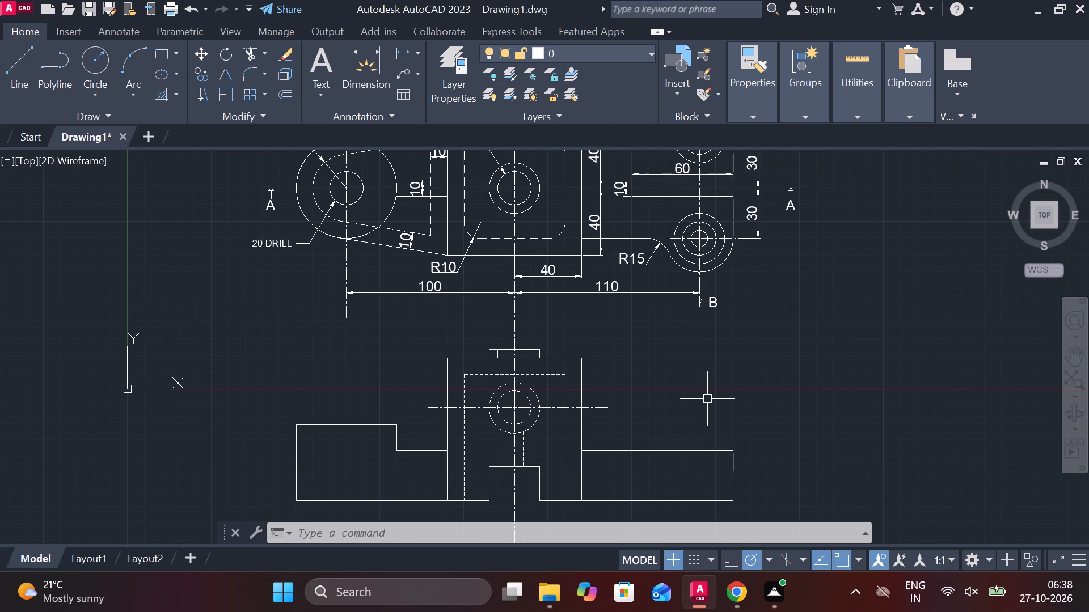
{"action": "middle_click_drag", "start_coordinate": [703, 399], "coordinate": [706, 331]}
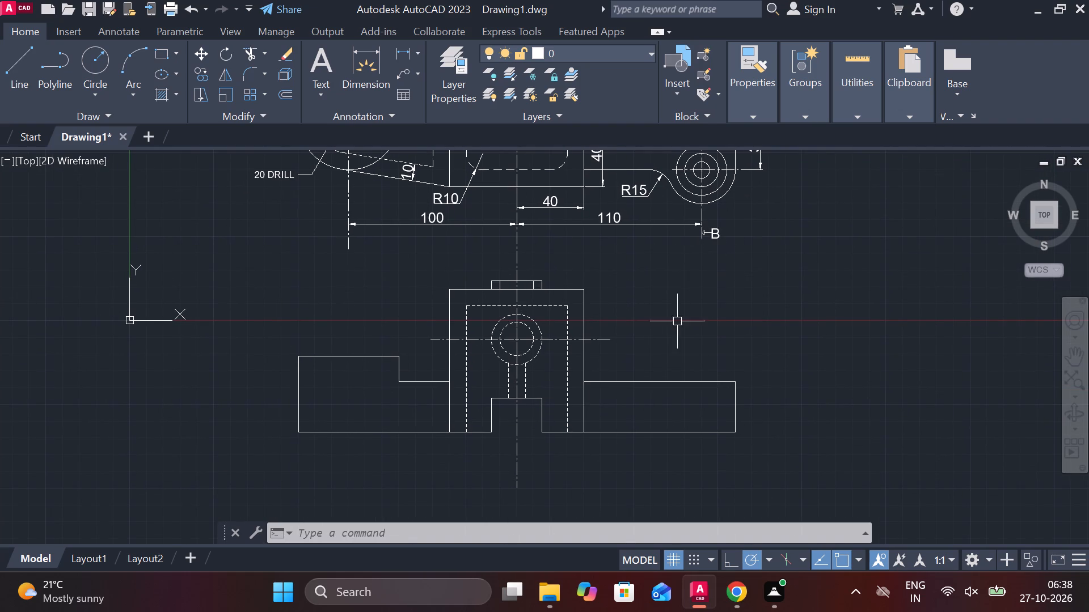
{"action": "key", "text": "l"}
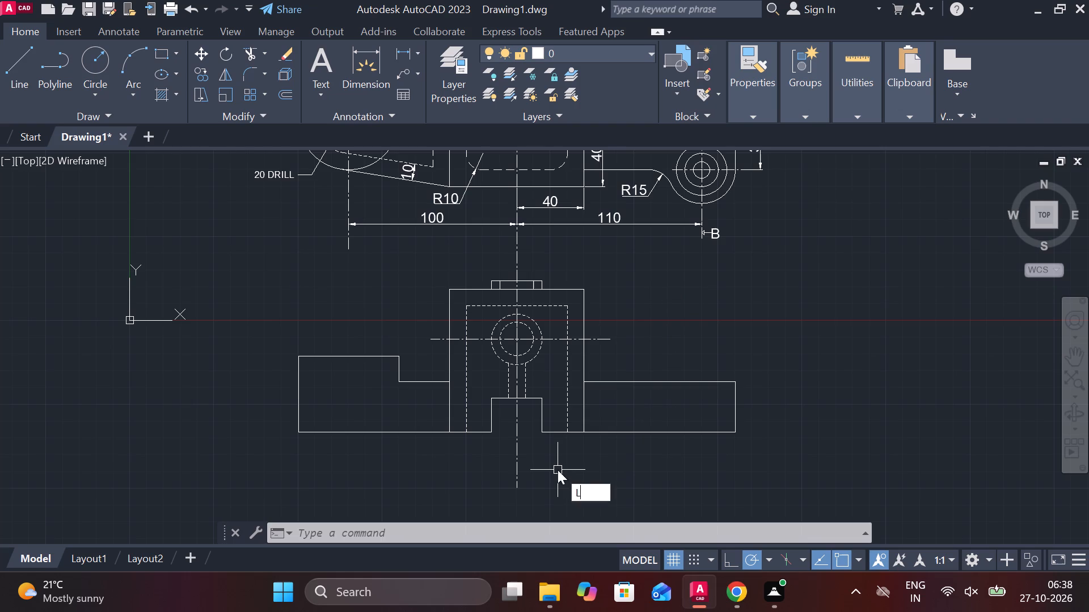
{"action": "key", "text": "Return"}
{"action": "left_click", "coordinate": [521, 460]}
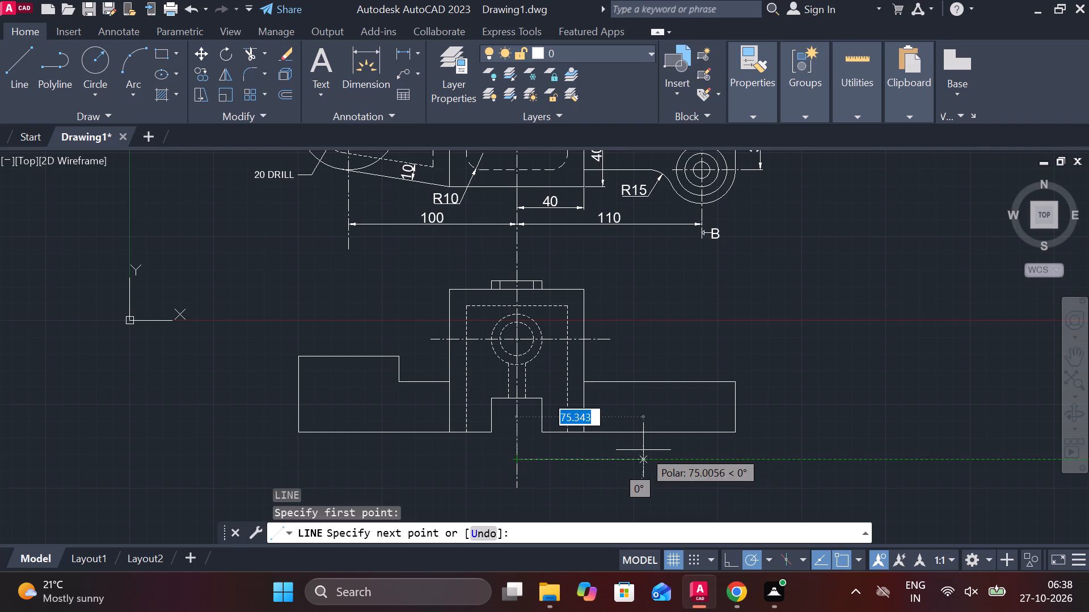
{"action": "type", "text": "110"}
{"action": "key", "text": "Return"}
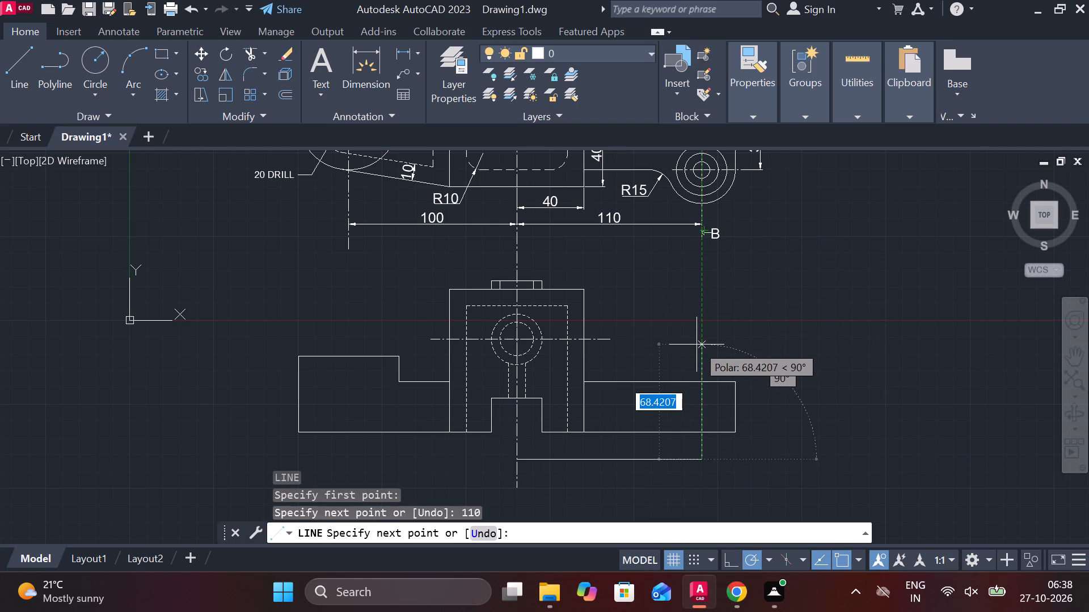
{"action": "double_click", "coordinate": [697, 329]}
{"action": "middle_click_drag", "start_coordinate": [769, 373], "coordinate": [750, 342]}
{"action": "key", "text": "Escape"}
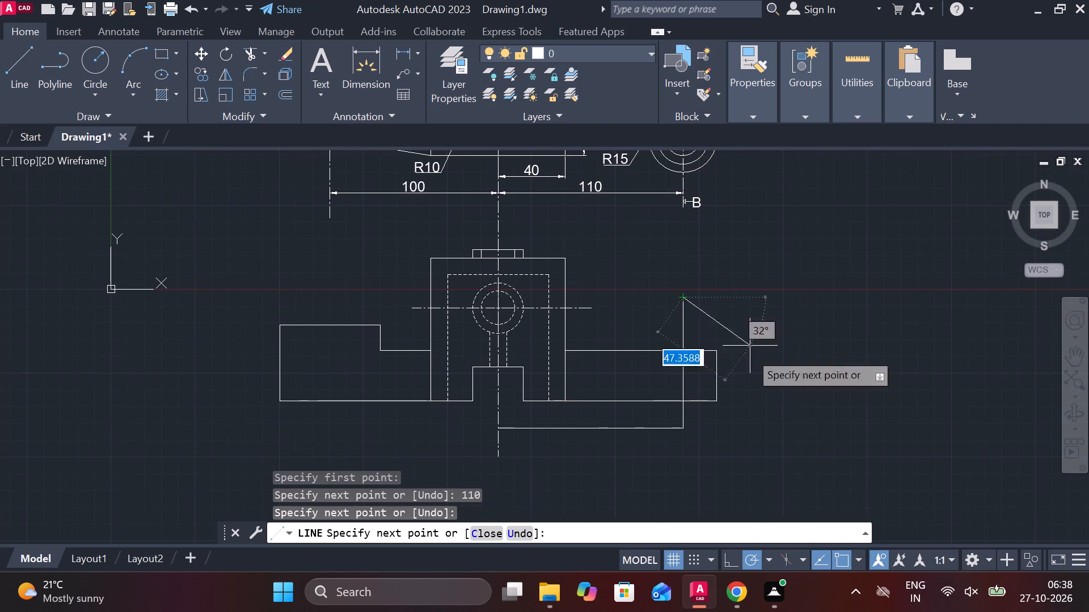
Erase the 110 horizontal construction line below the part.
{"action": "left_click", "coordinate": [615, 430]}
{"action": "type", "text": "E"}
{"action": "key", "text": "space"}
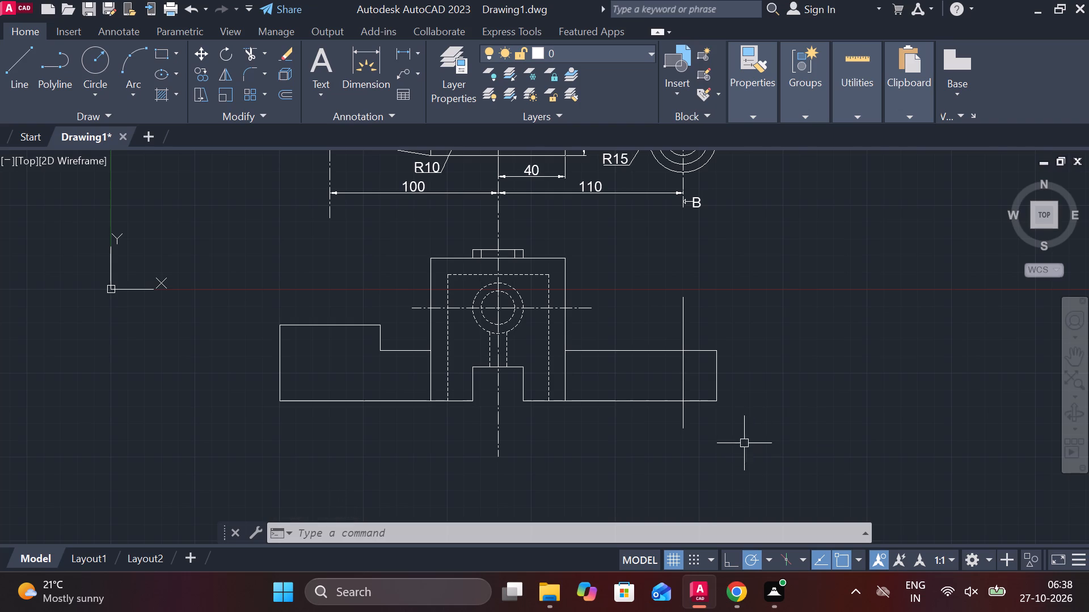
Draw a closed rectangle 30 wide and 10 high from lines in the empty space beside the right arm.
{"action": "middle_click_drag", "start_coordinate": [738, 443], "coordinate": [679, 407]}
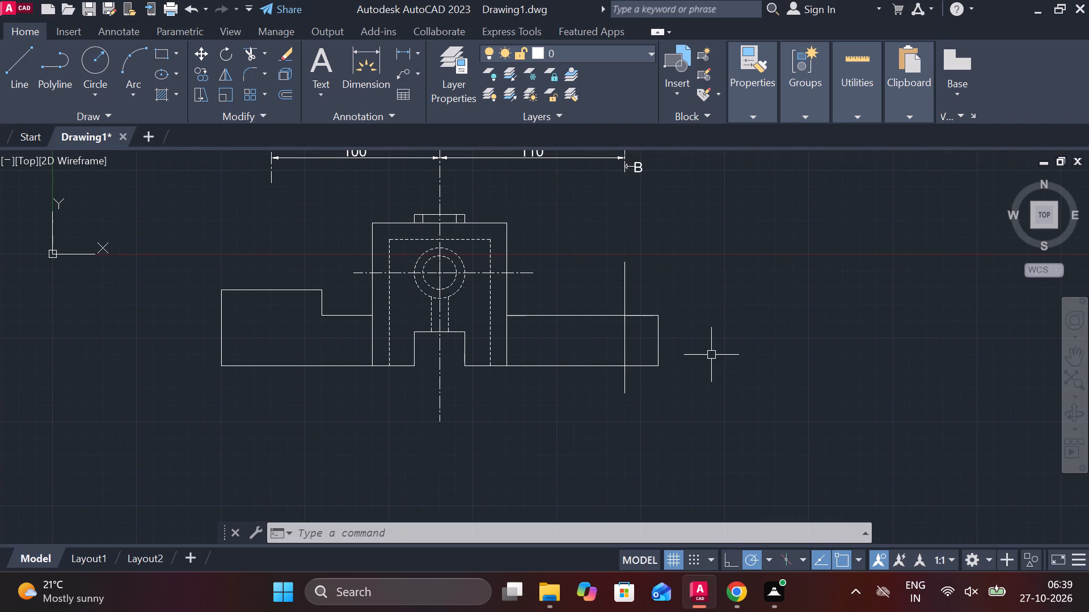
{"action": "middle_click_drag", "start_coordinate": [711, 355], "coordinate": [623, 369]}
{"action": "scroll", "coordinate": [563, 317], "scroll_direction": "up", "scroll_amount": 2}
{"action": "key", "text": "l"}
{"action": "key", "text": "Return"}
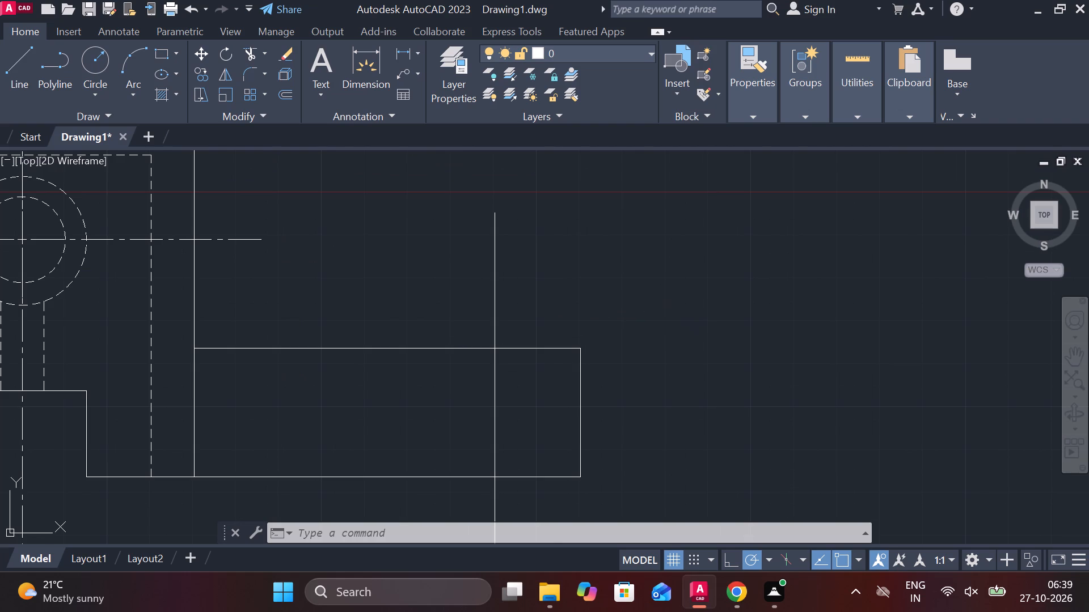
{"action": "left_click", "coordinate": [647, 284]}
{"action": "type", "text": "10"}
{"action": "key", "text": "Return"}
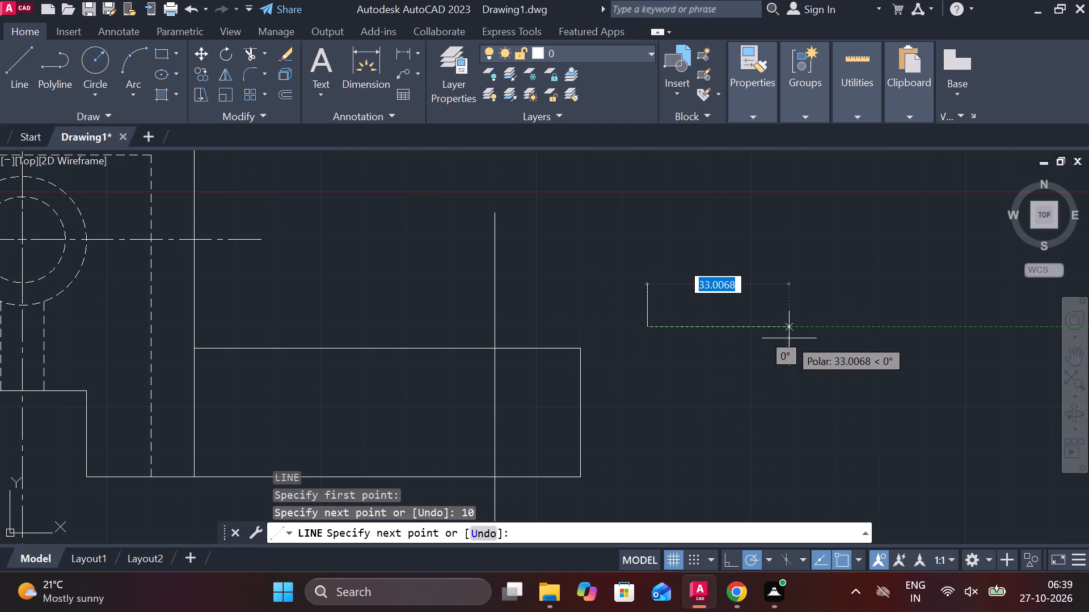
{"action": "type", "text": "30"}
{"action": "key", "text": "Return"}
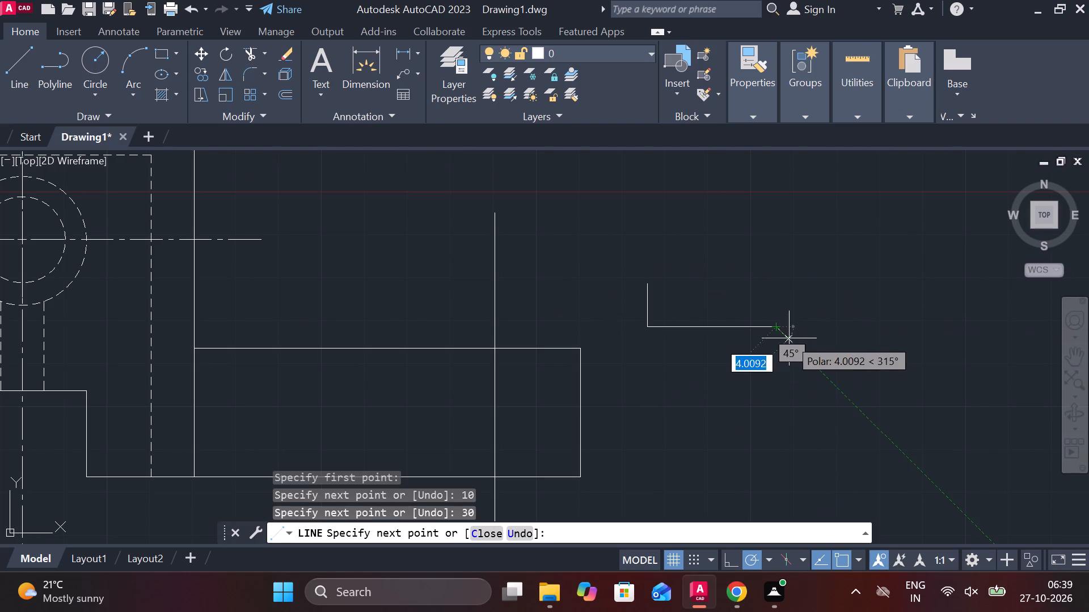
{"action": "key", "text": "1"}
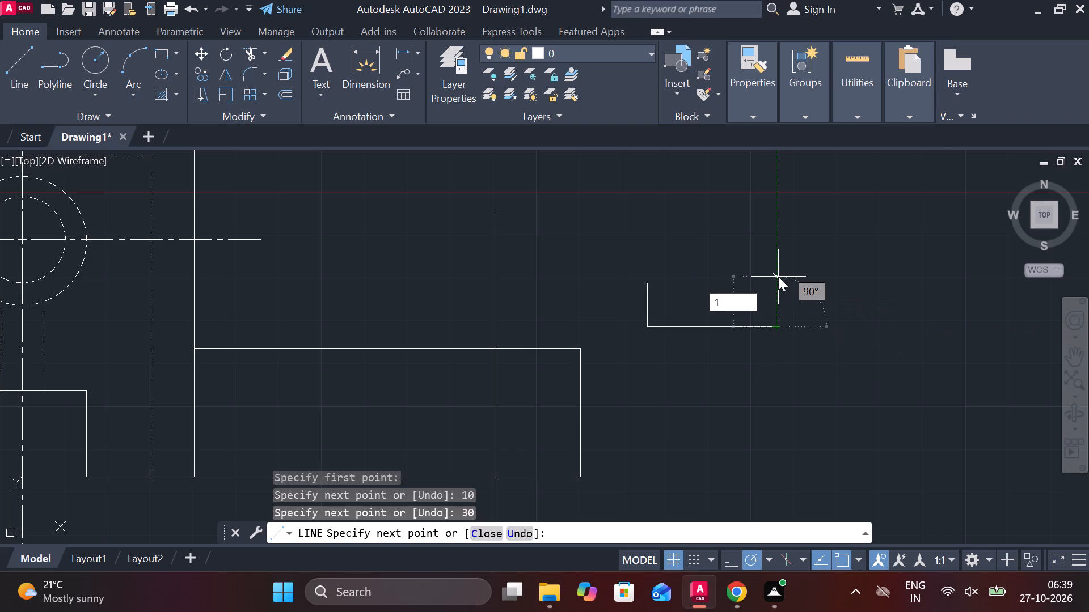
{"action": "key", "text": "0"}
{"action": "key", "text": "Return"}
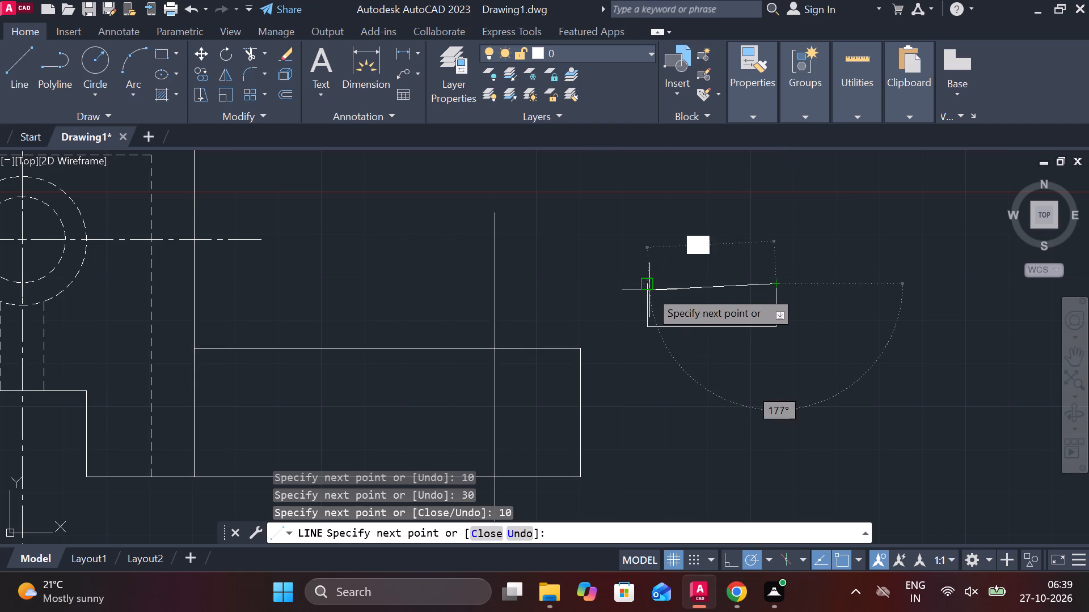
{"action": "left_click", "coordinate": [647, 286]}
{"action": "key", "text": "Escape"}
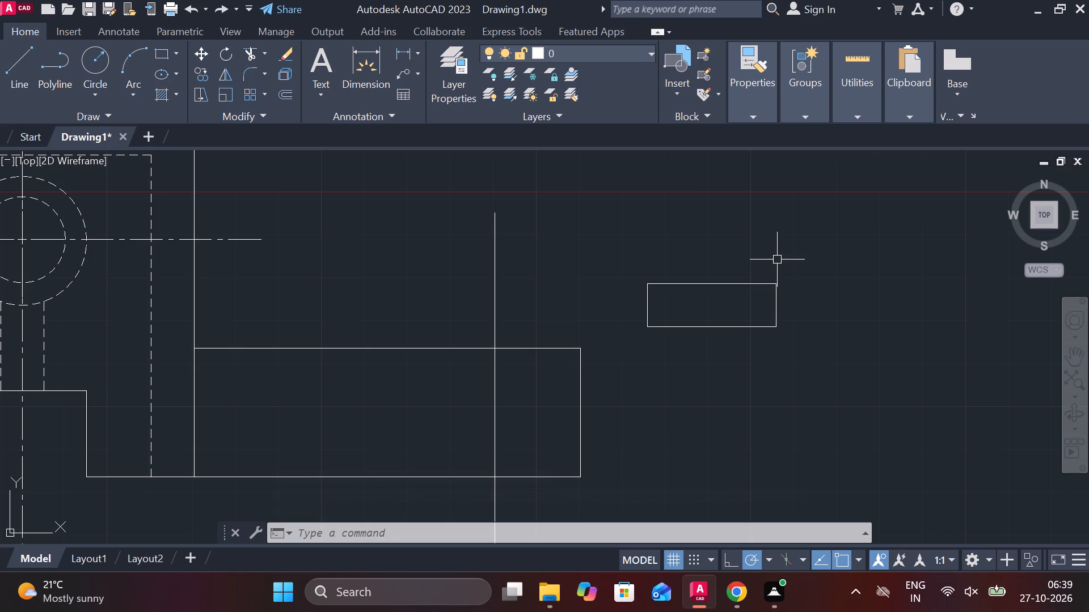
Move the 30 by 10 rectangle from its bottom midpoint to where the vertical construction line meets the right arm's top edge.
{"action": "left_click", "coordinate": [618, 274]}
{"action": "left_click", "coordinate": [855, 401]}
{"action": "key", "text": "m"}
{"action": "key", "text": "Return"}
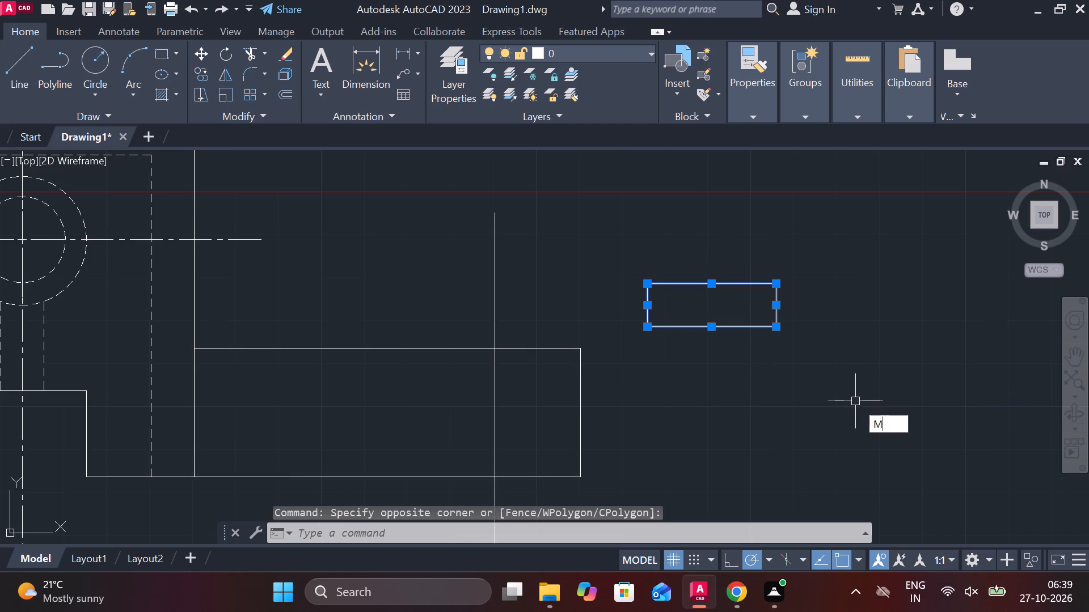
{"action": "left_click", "coordinate": [712, 328]}
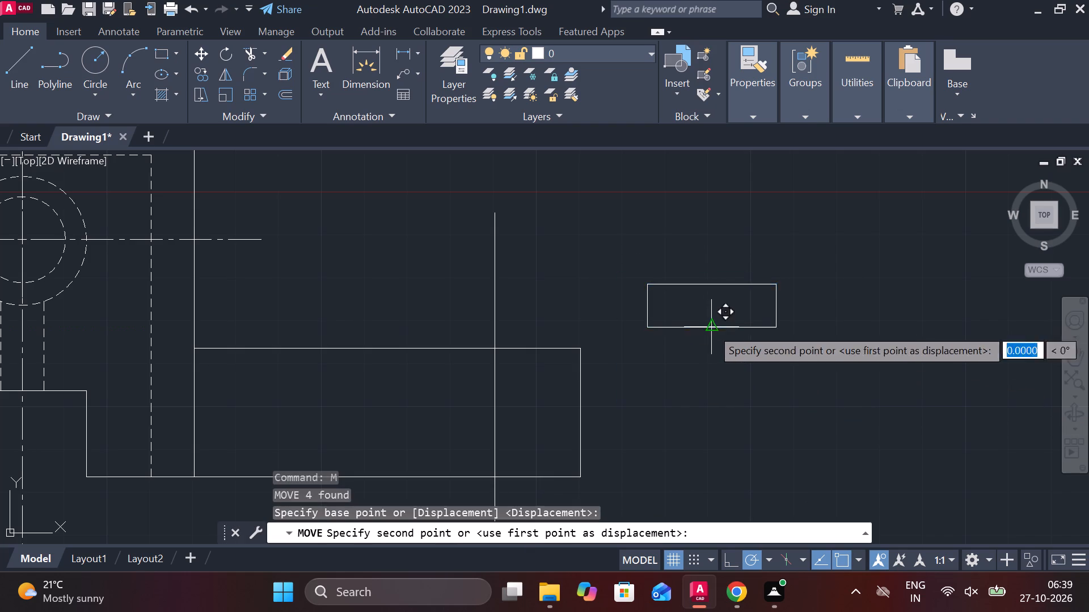
{"action": "left_click", "coordinate": [494, 350]}
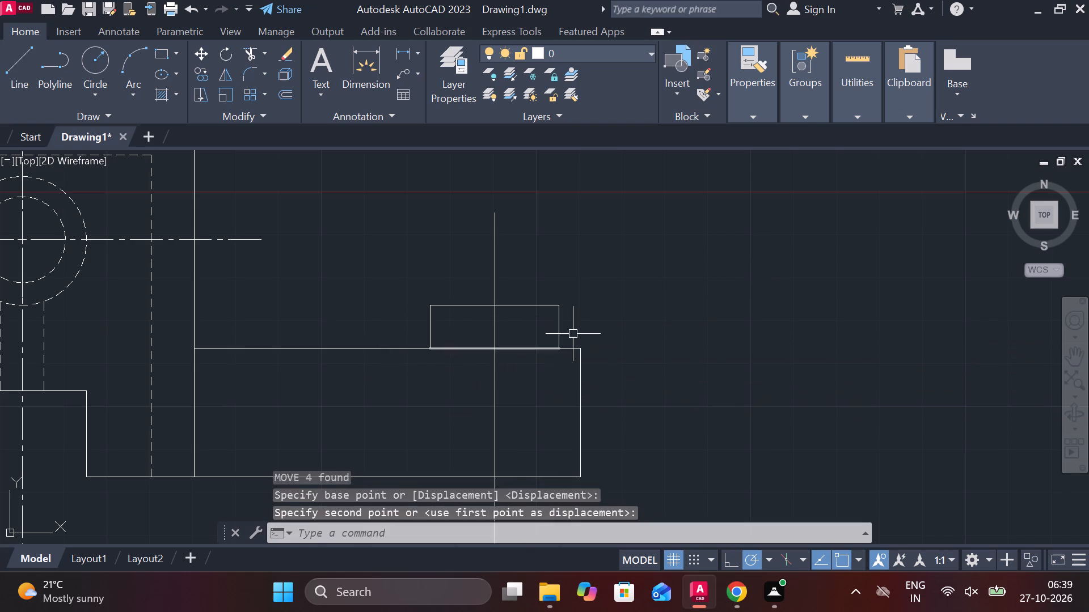
{"action": "key", "text": "Escape"}
Trim the overlapping base segments of the small rectangle on both sides of the vertical construction line.
{"action": "type", "text": "TR"}
{"action": "key", "text": "space"}
{"action": "left_click", "coordinate": [532, 349]}
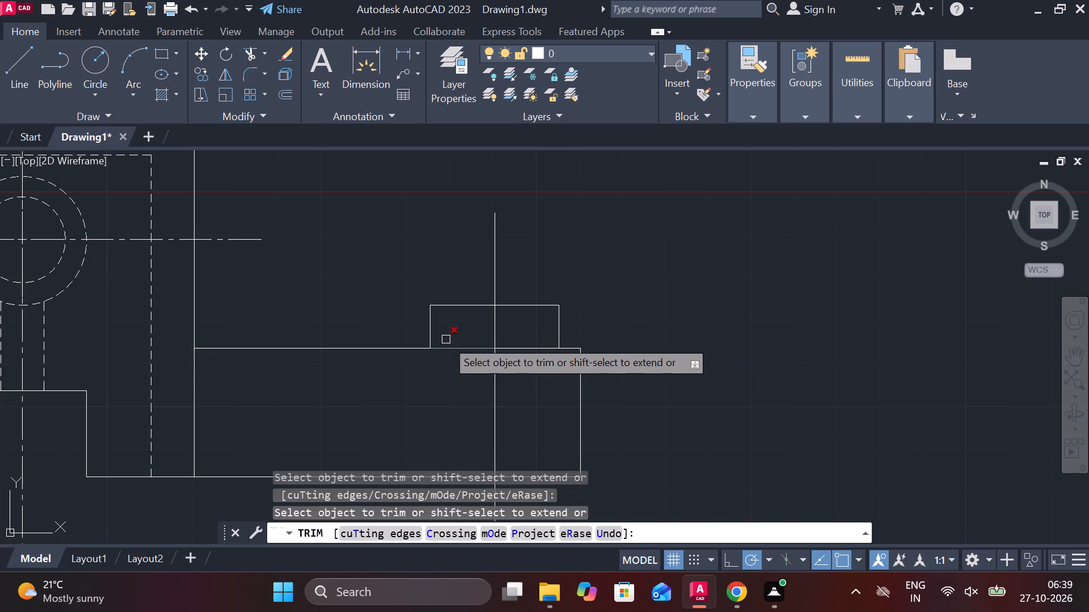
{"action": "left_click", "coordinate": [451, 348]}
{"action": "middle_click_drag", "start_coordinate": [635, 342], "coordinate": [662, 262]}
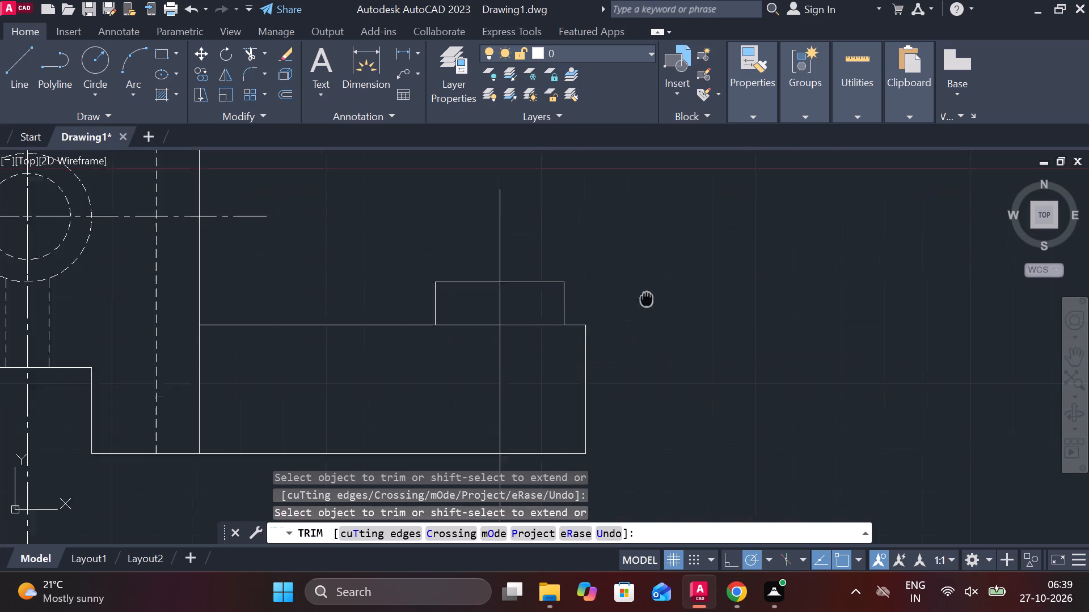
{"action": "middle_click_drag", "start_coordinate": [662, 262], "coordinate": [661, 266]}
{"action": "scroll", "coordinate": [660, 292], "scroll_direction": "down", "scroll_amount": 1}
{"action": "key", "text": "Escape"}
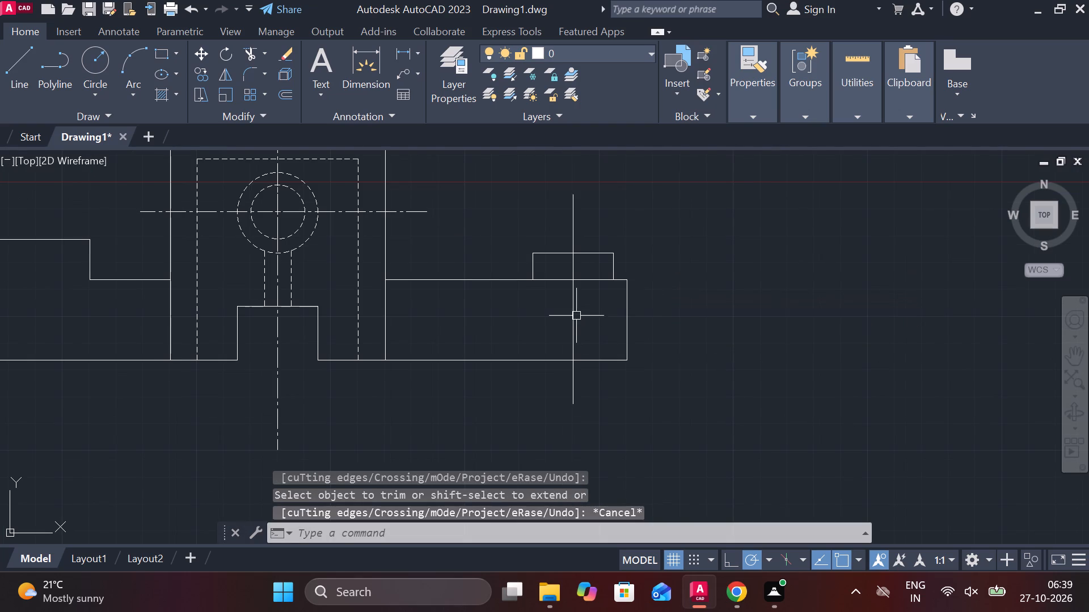
Erase the vertical construction line through the right arm.
{"action": "left_click", "coordinate": [573, 312]}
{"action": "type", "text": "E"}
{"action": "key", "text": "space"}
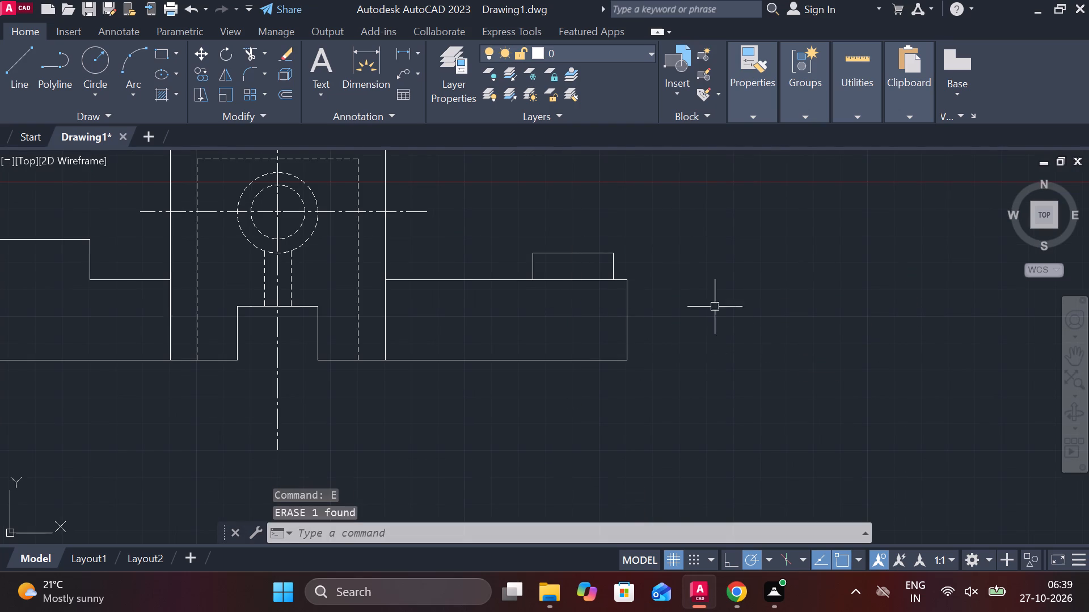
Add a centerline between the two vertical sides of the boss on the right arm.
{"action": "type", "text": "CE"}
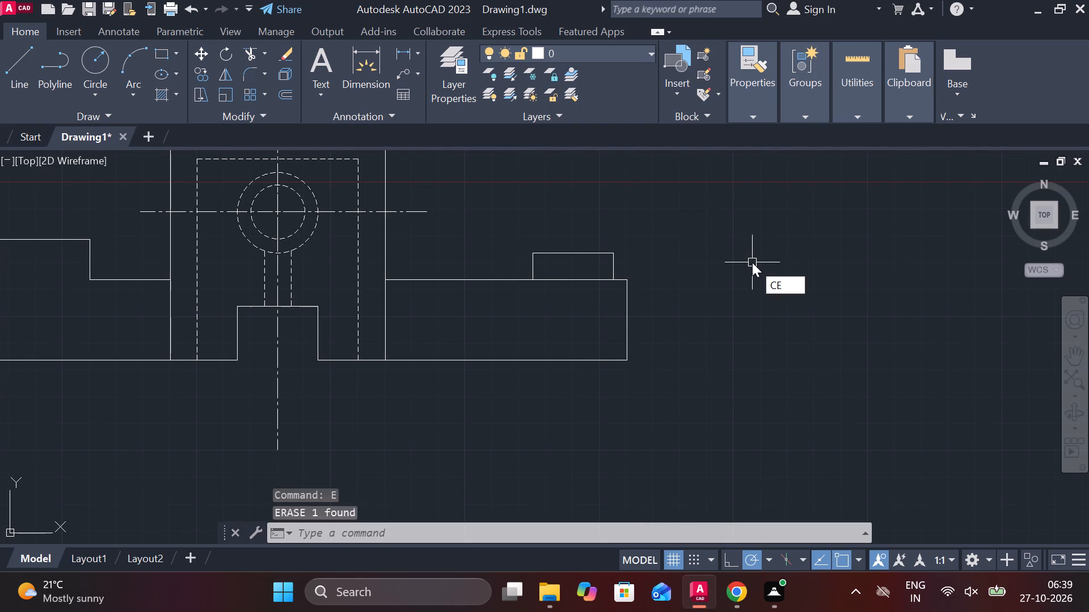
{"action": "left_click", "coordinate": [820, 301]}
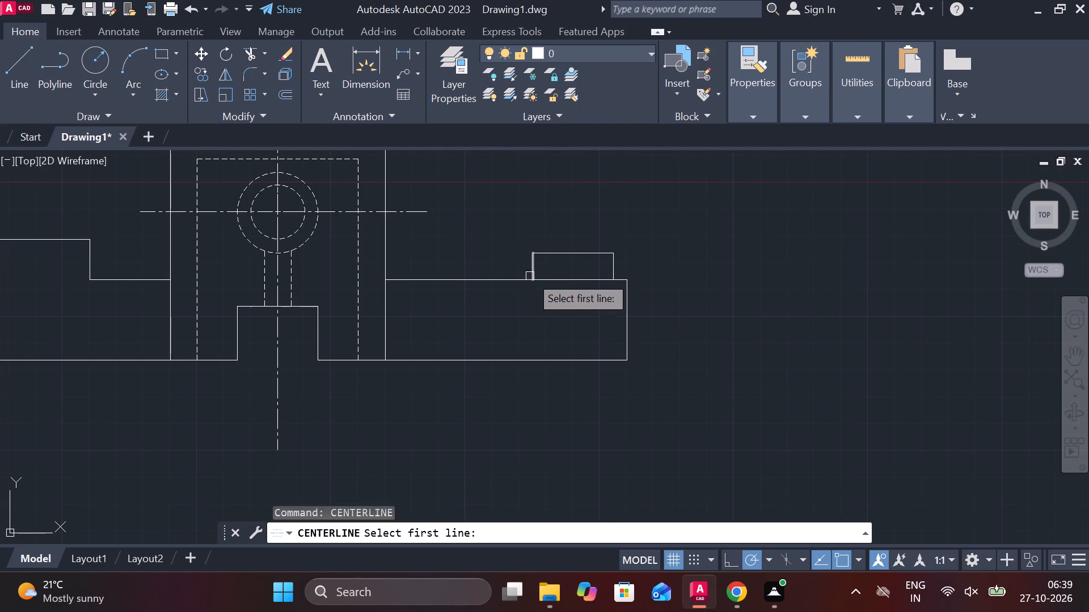
{"action": "left_click", "coordinate": [530, 268]}
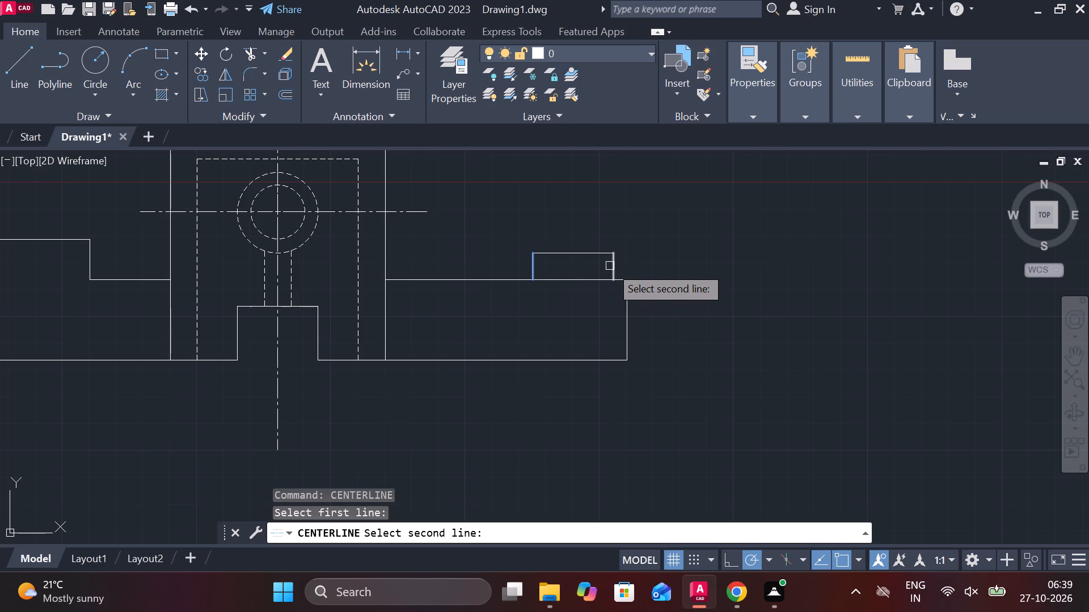
{"action": "left_click", "coordinate": [610, 266]}
{"action": "key", "text": "Escape"}
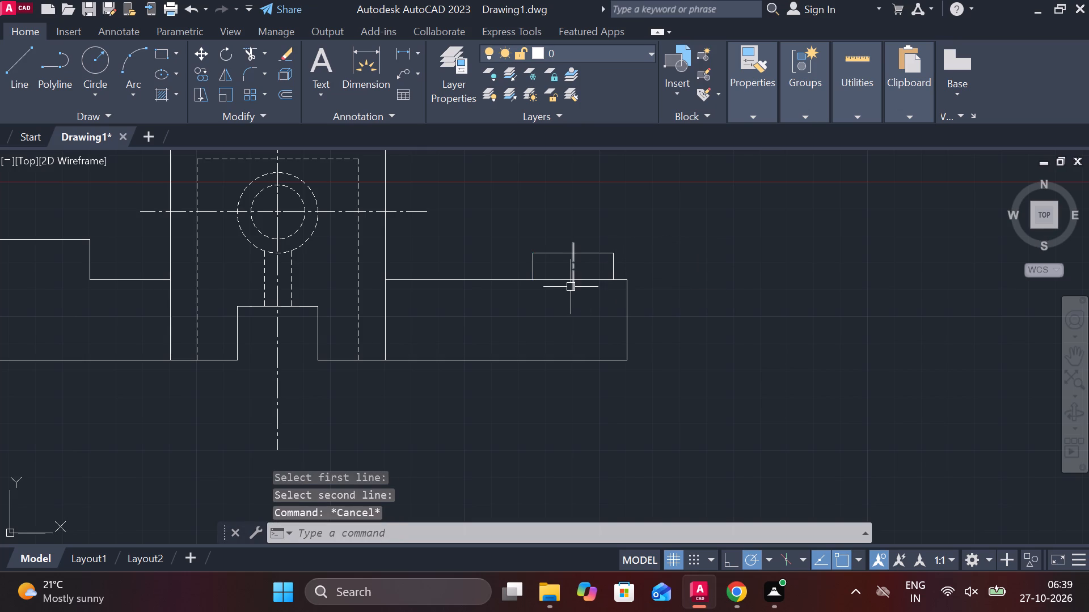
Lengthen the boss centerline down past the arm's bottom edge and up about 16 further above the boss.
{"action": "left_click", "coordinate": [570, 287]}
{"action": "left_click", "coordinate": [570, 287]}
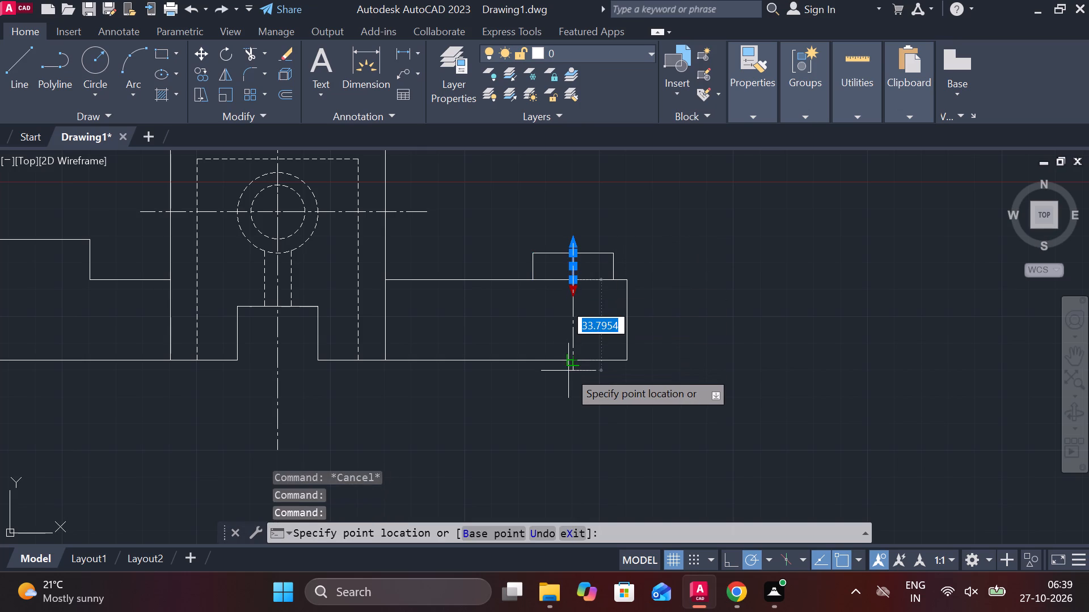
{"action": "left_click", "coordinate": [571, 398]}
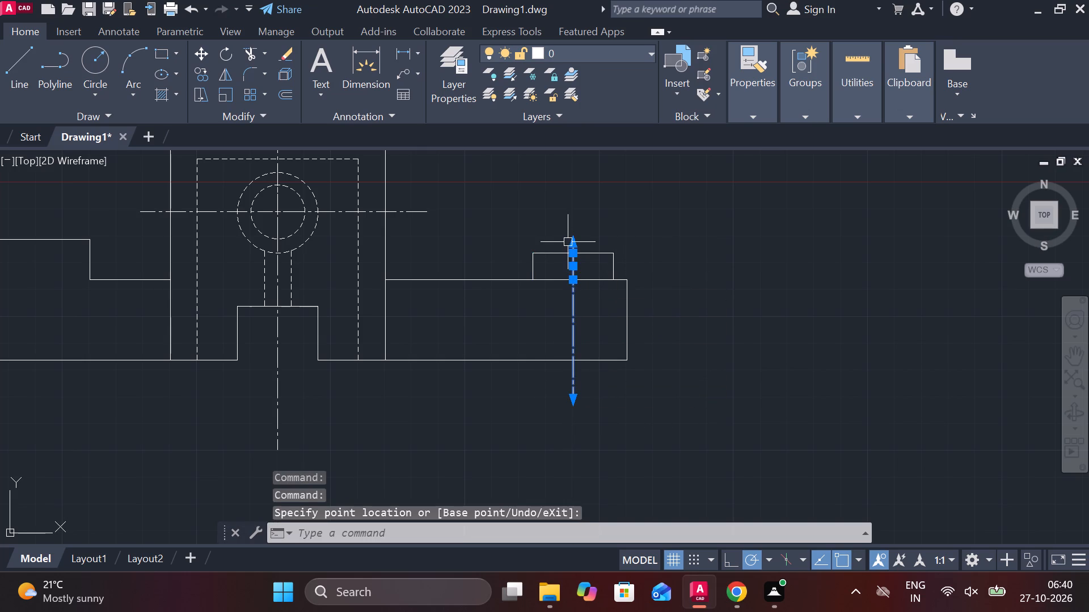
{"action": "left_click", "coordinate": [574, 239]}
{"action": "key", "text": "Escape"}
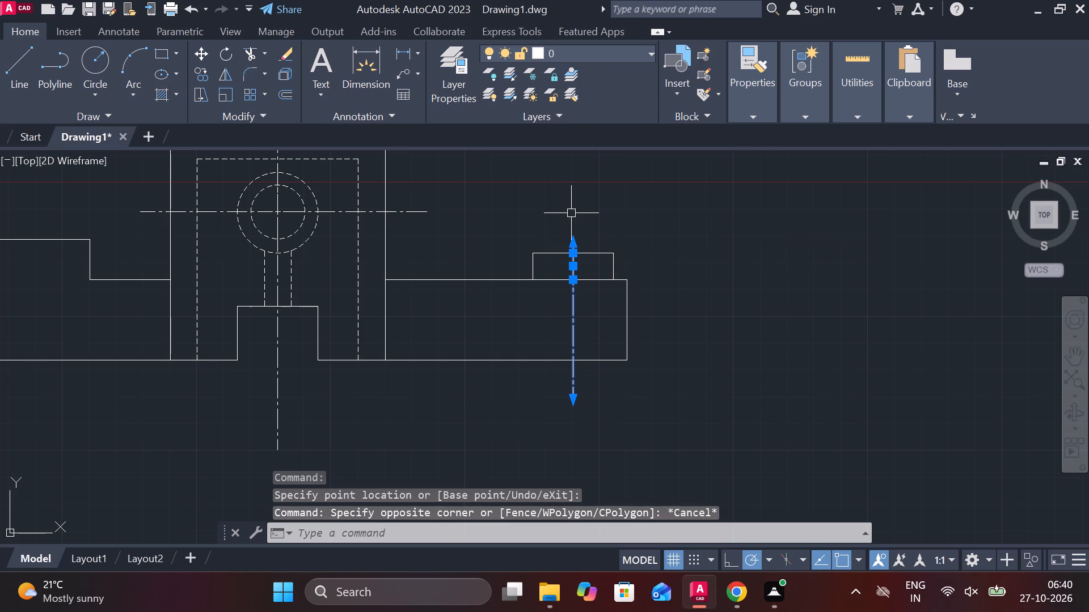
{"action": "left_click", "coordinate": [573, 240]}
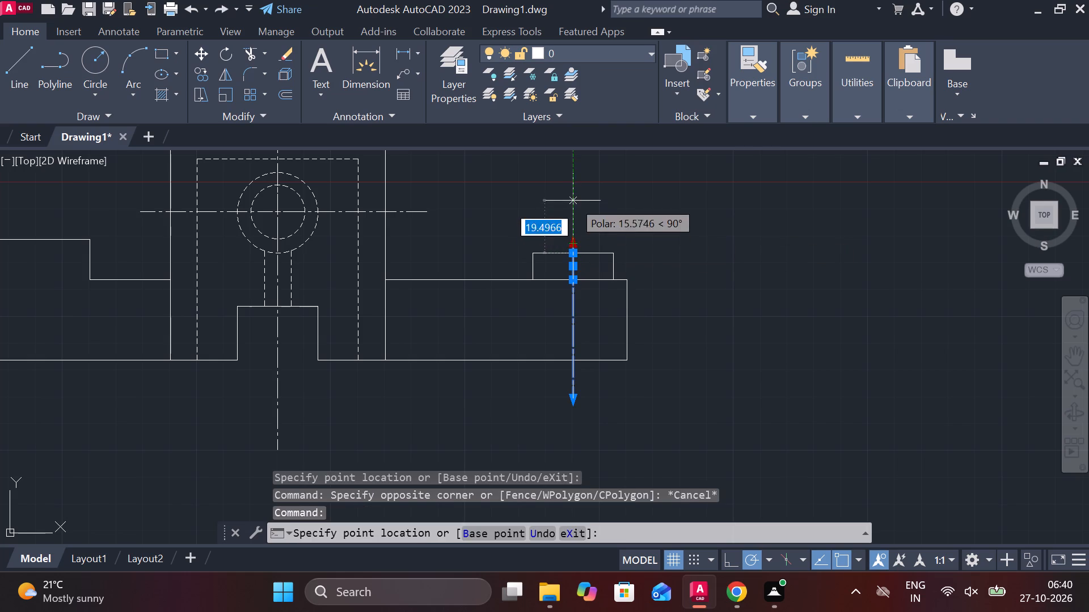
{"action": "left_click", "coordinate": [573, 199]}
{"action": "key", "text": "Escape"}
Offset both vertical sides of the boss on the right arm 5 inward.
{"action": "scroll", "coordinate": [589, 315], "scroll_direction": "up", "scroll_amount": 1}
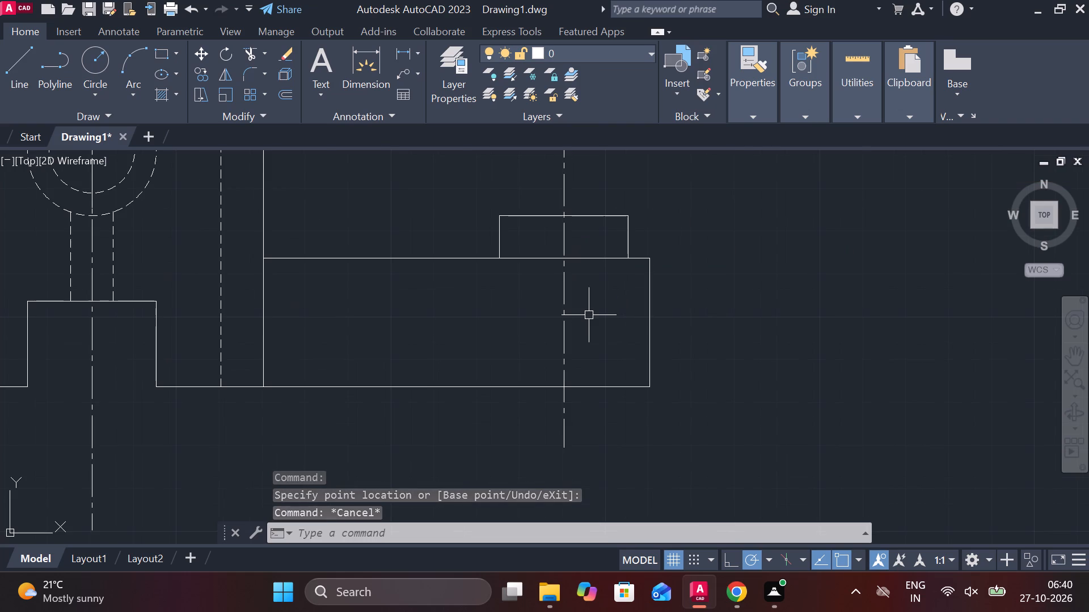
{"action": "left_click", "coordinate": [500, 244]}
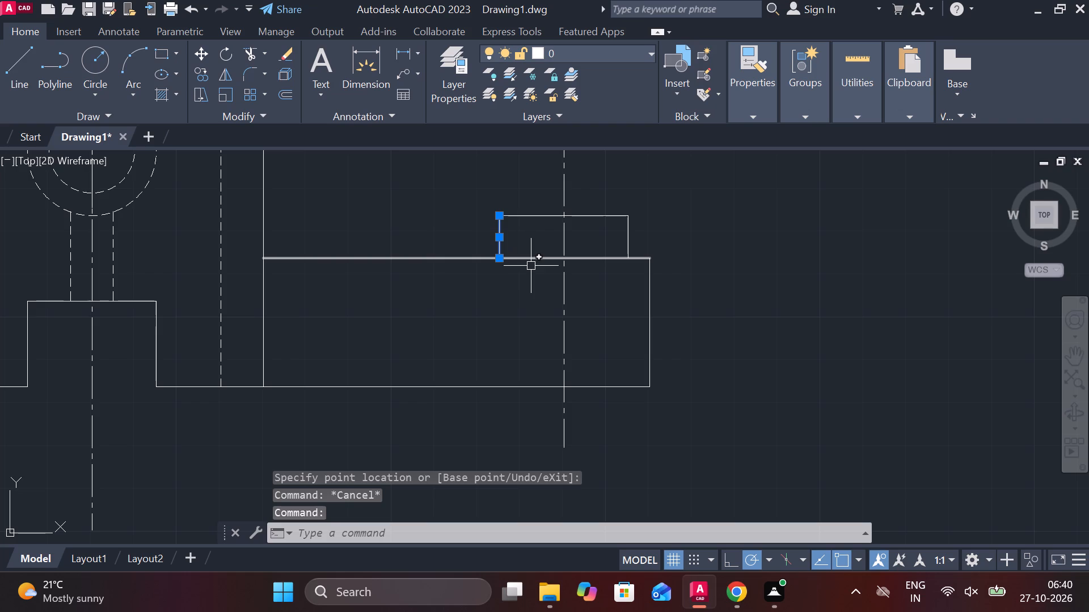
{"action": "key", "text": "o"}
{"action": "key", "text": "Return"}
{"action": "key", "text": "Return"}
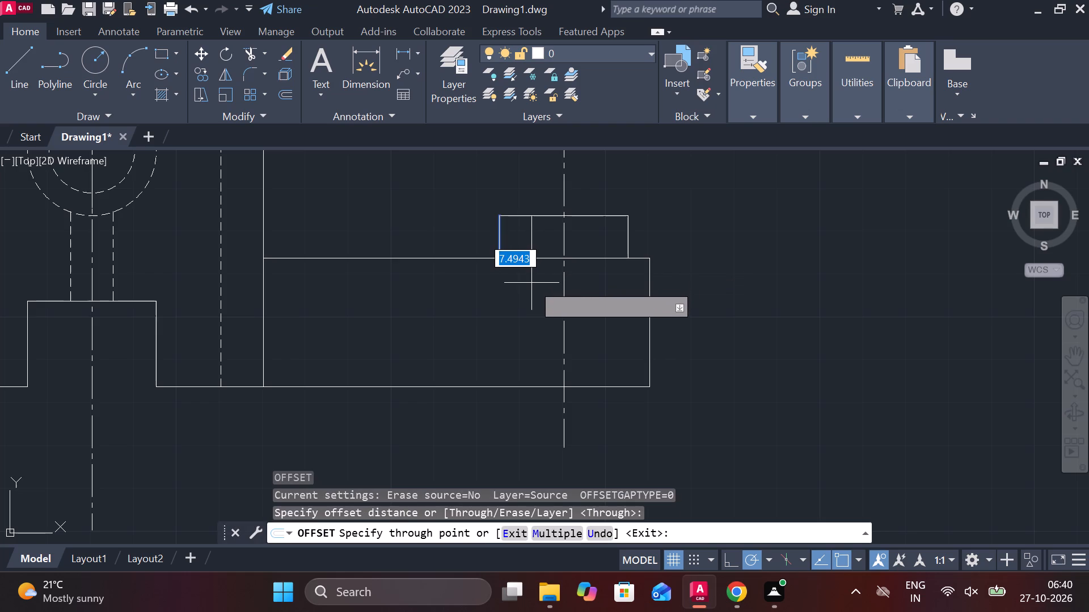
{"action": "type", "text": "5"}
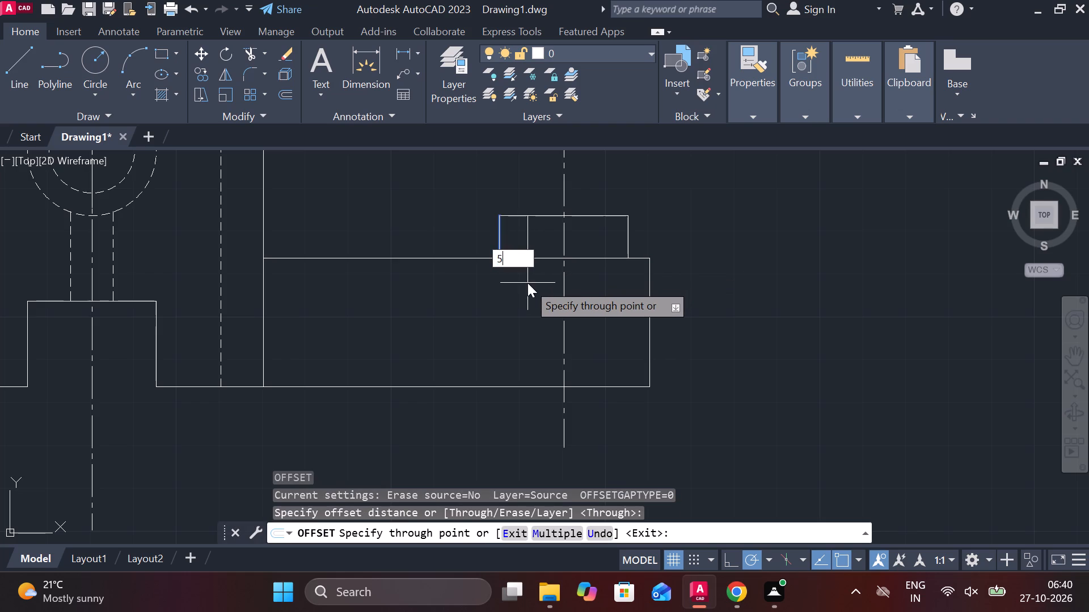
{"action": "key", "text": "space"}
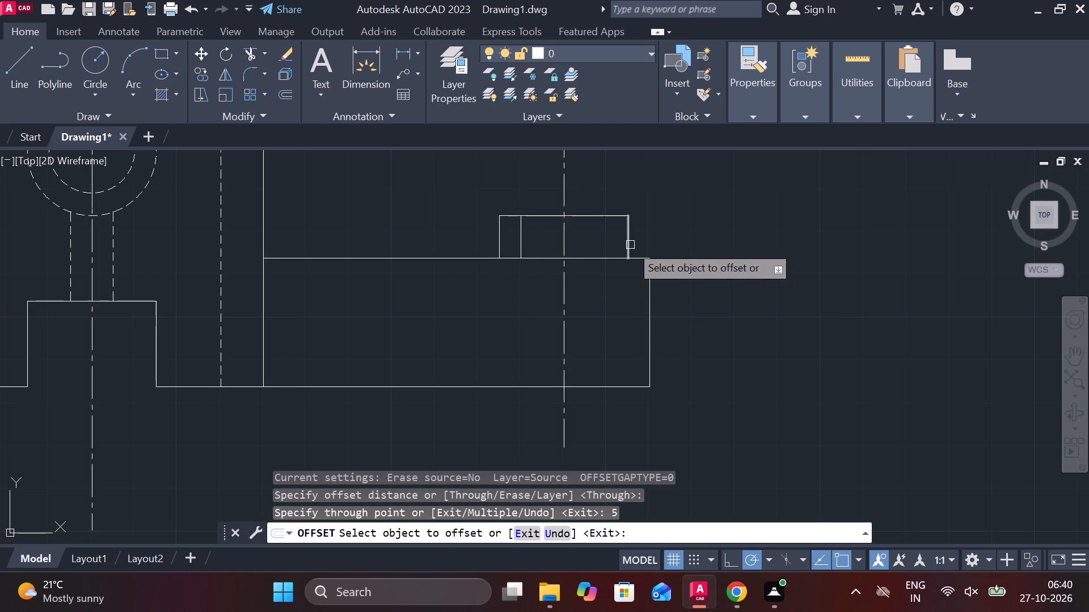
{"action": "left_click", "coordinate": [630, 245]}
{"action": "type", "text": "5"}
{"action": "key", "text": "space"}
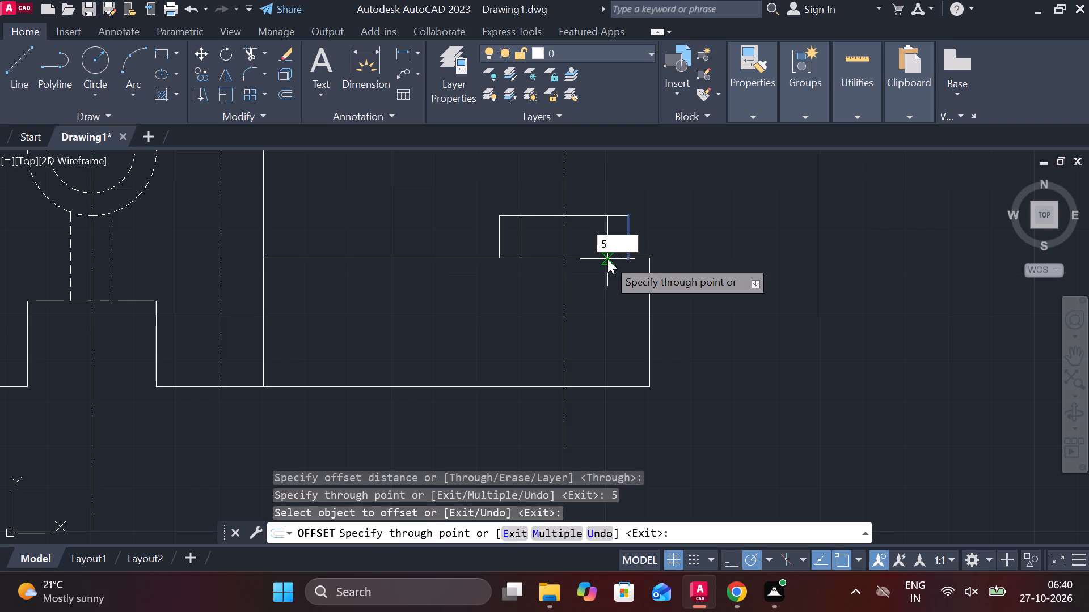
{"action": "key", "text": "Escape"}
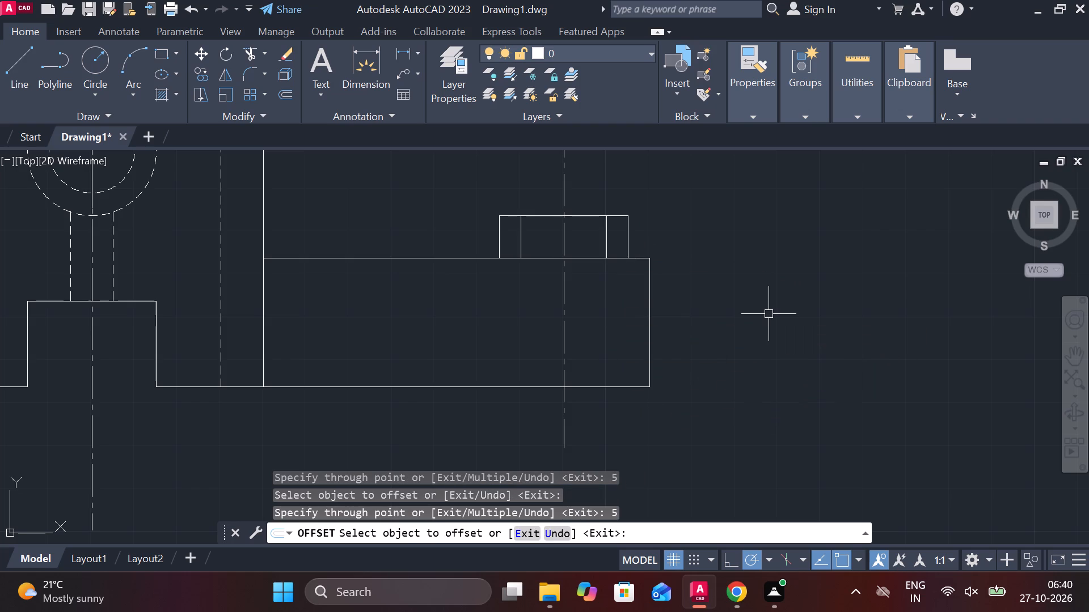
Draw a recess outline below the boss's inner lines: 5 down, 20 across, and back up to the arm's top edge.
{"action": "key", "text": "l"}
{"action": "key", "text": "Return"}
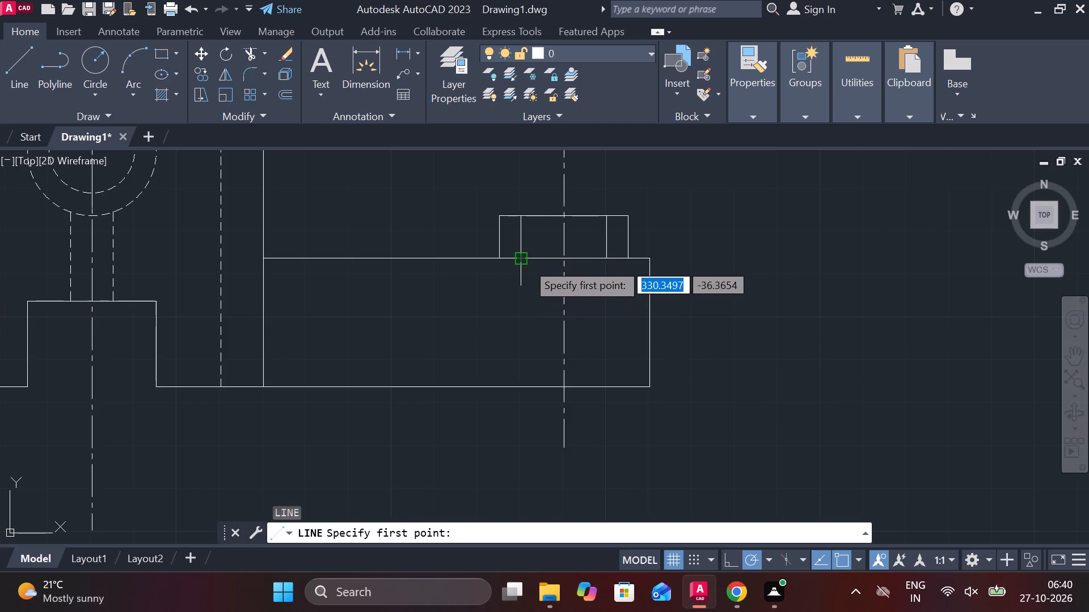
{"action": "left_click", "coordinate": [526, 262]}
{"action": "type", "text": "5"}
{"action": "key", "text": "space"}
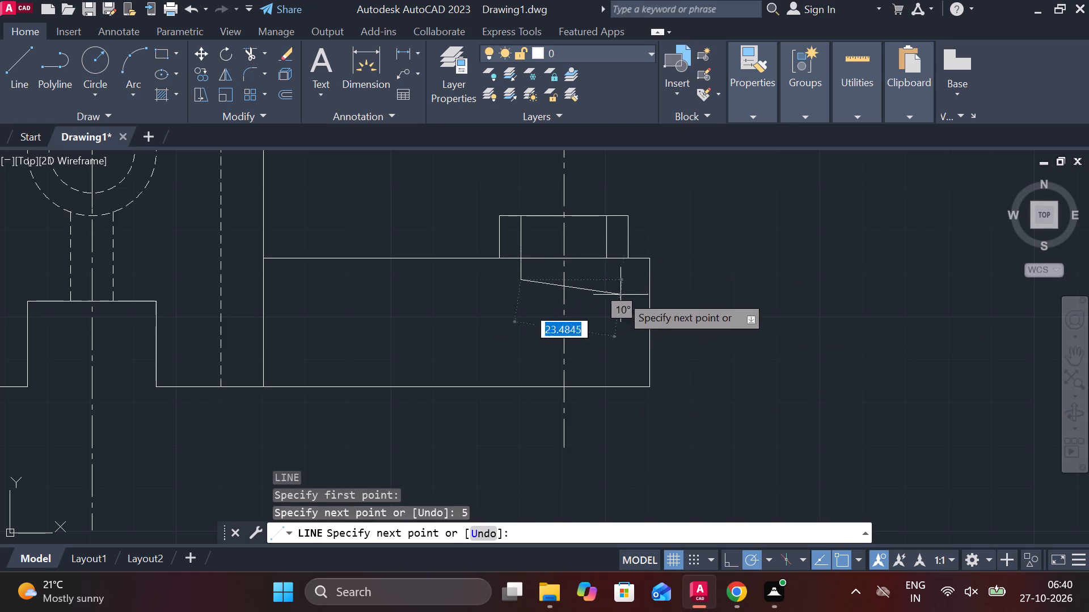
{"action": "type", "text": "20"}
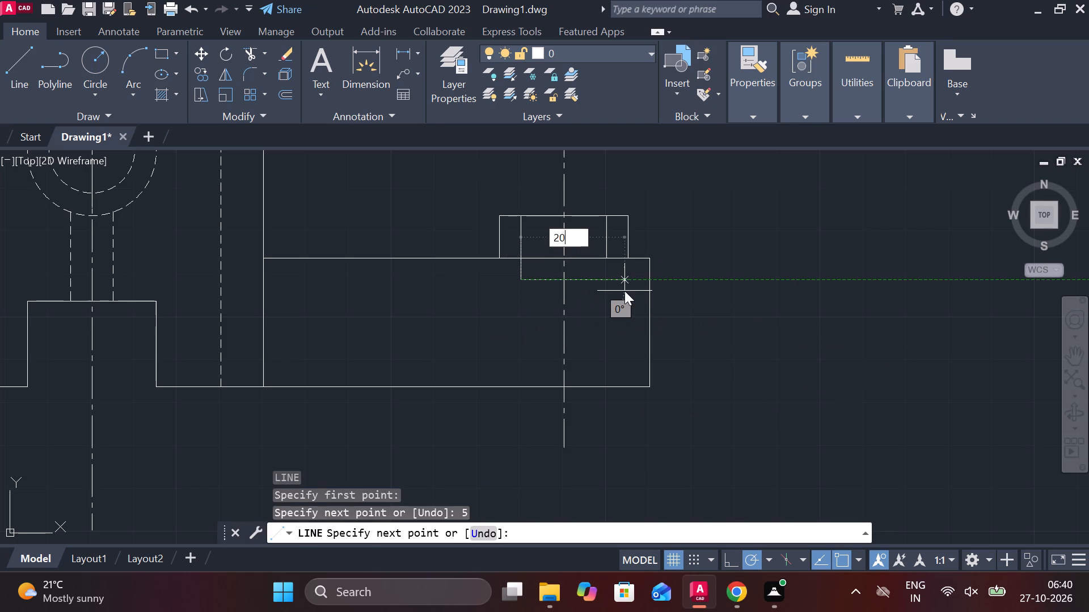
{"action": "key", "text": "Return"}
{"action": "left_click", "coordinate": [612, 263]}
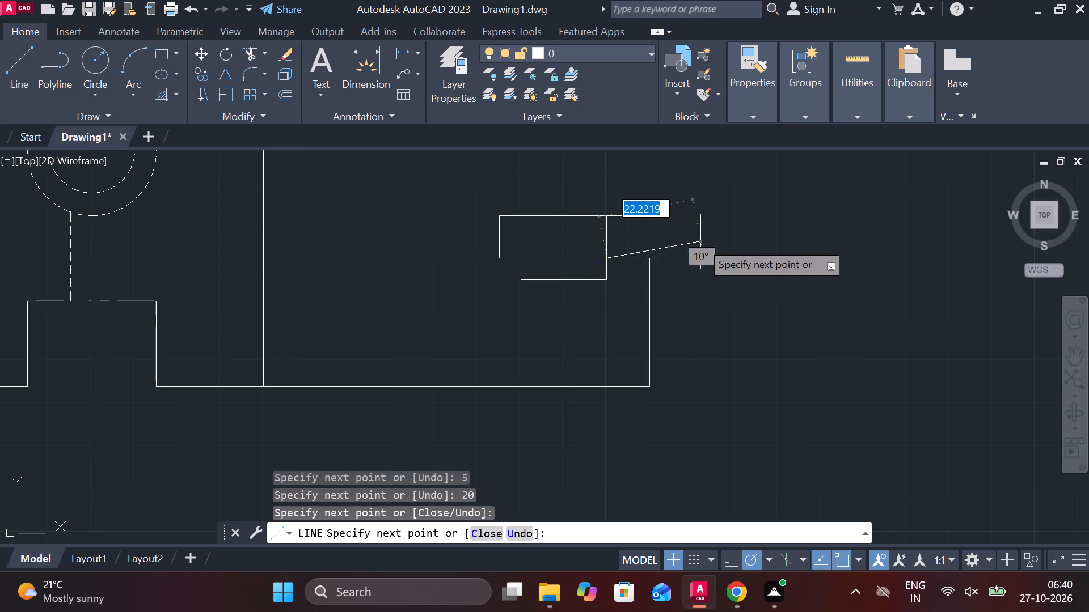
{"action": "key", "text": "Escape"}
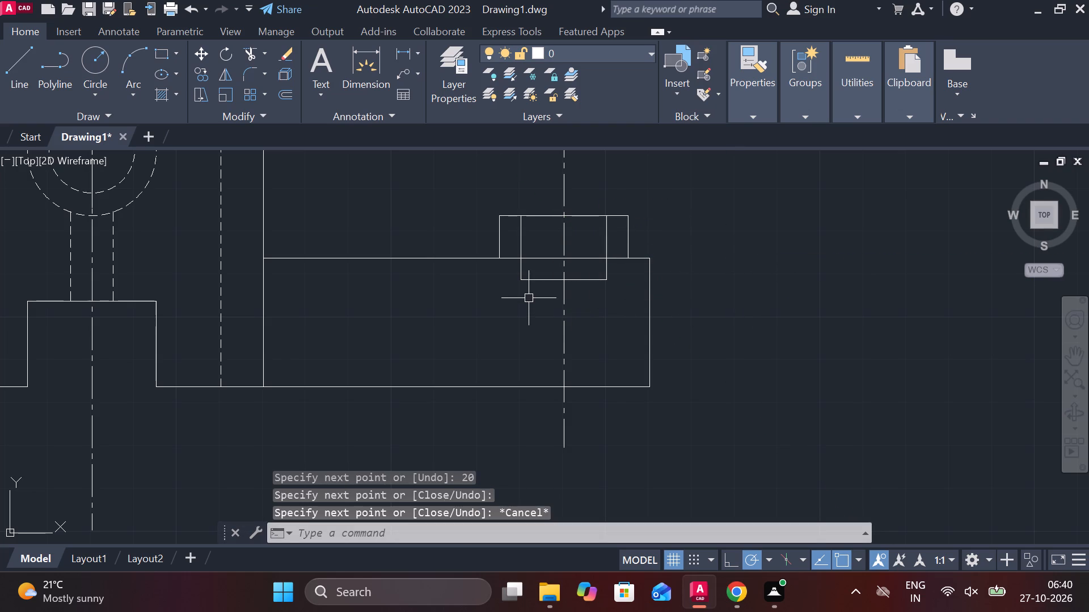
Offset both short vertical sides of the recess below the boss 5 inward.
{"action": "left_click", "coordinate": [606, 271]}
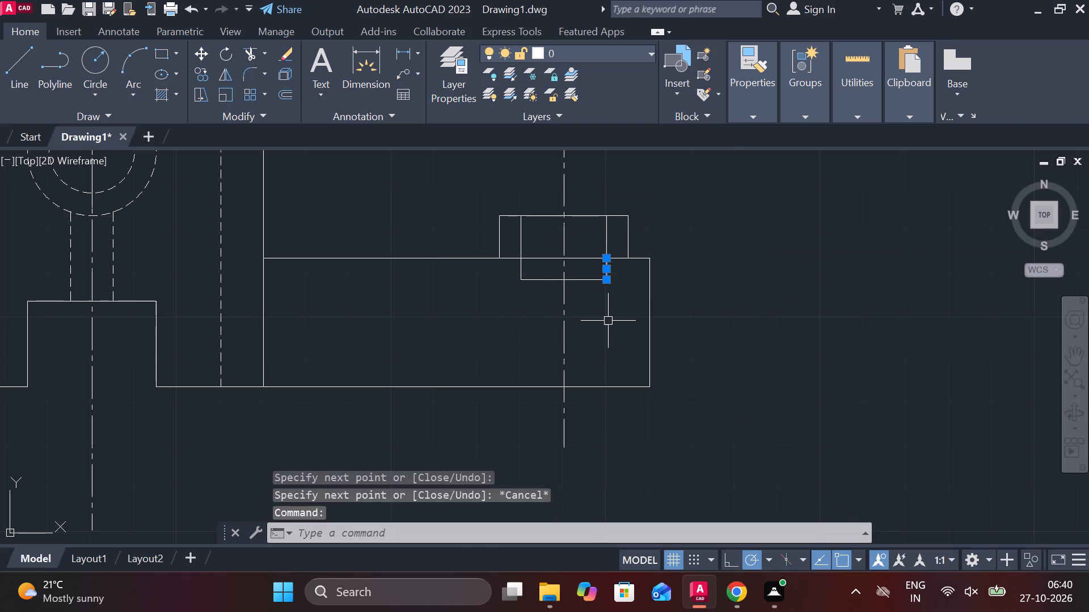
{"action": "key", "text": "o"}
{"action": "key", "text": "Return"}
{"action": "key", "text": "Return"}
{"action": "scroll", "coordinate": [589, 295], "scroll_direction": "up", "scroll_amount": 2}
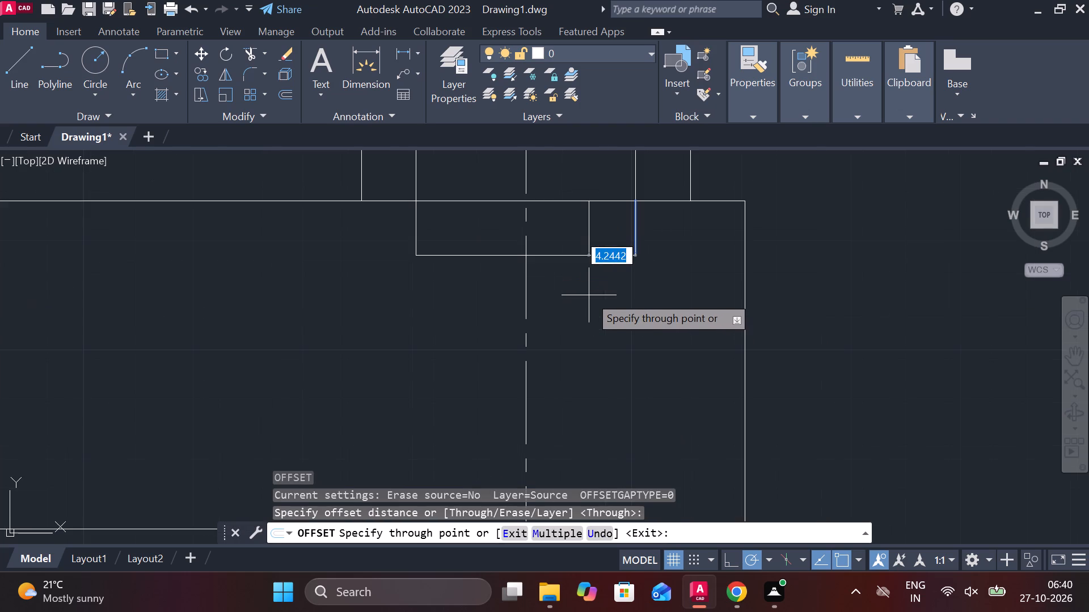
{"action": "type", "text": "5"}
{"action": "key", "text": "space"}
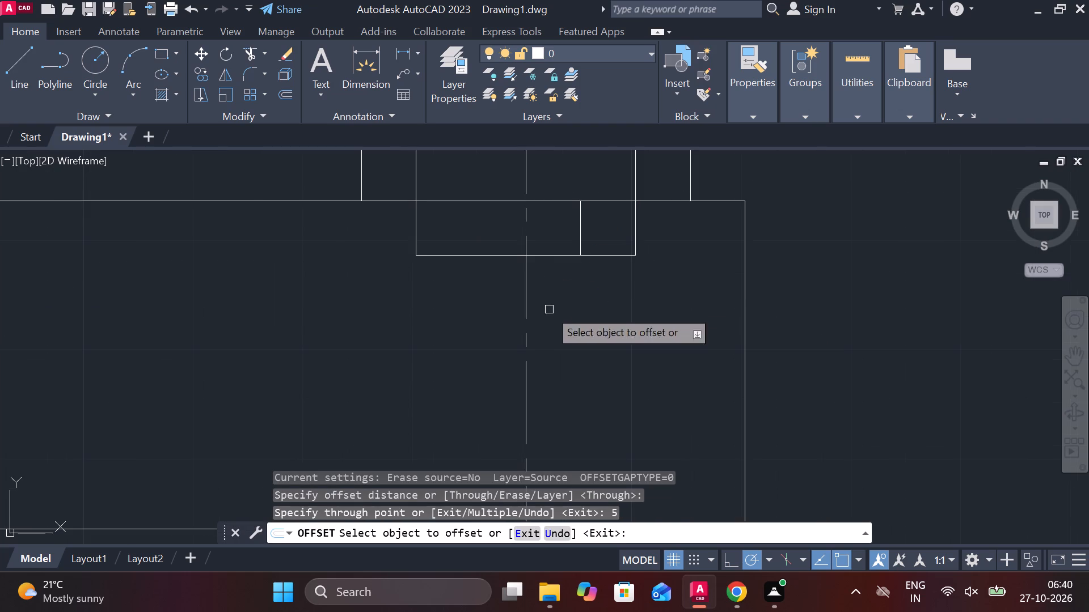
{"action": "left_click", "coordinate": [412, 228]}
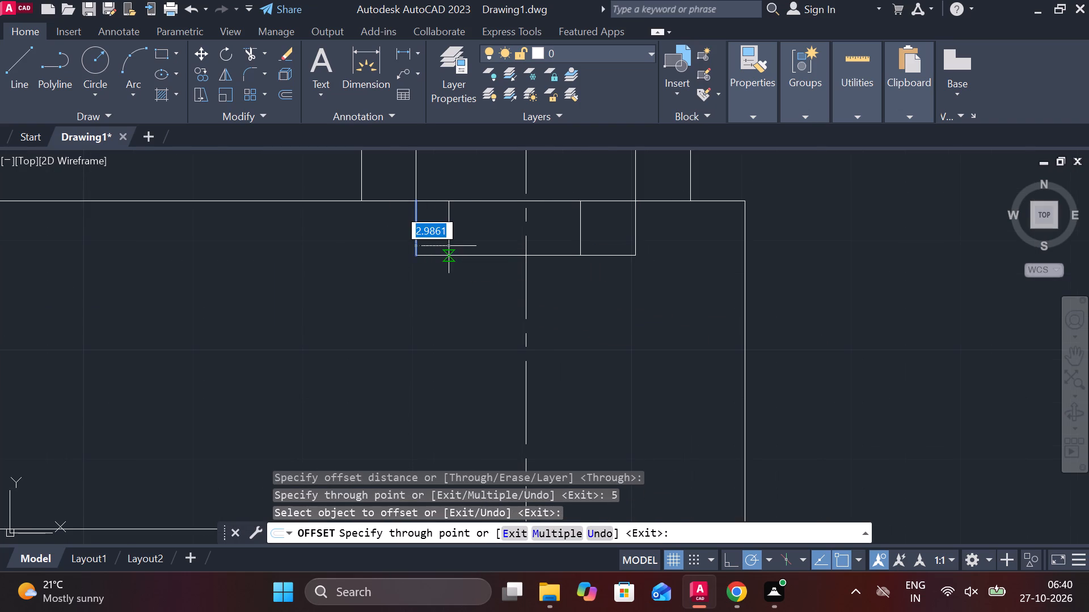
{"action": "key", "text": "5"}
{"action": "key", "text": "Return"}
{"action": "key", "text": "Escape"}
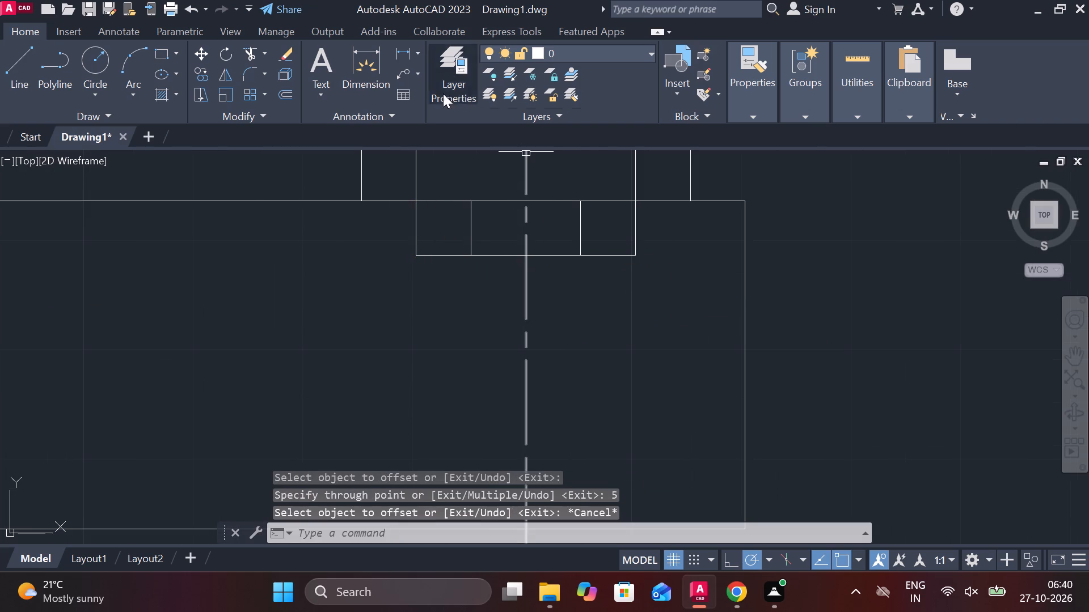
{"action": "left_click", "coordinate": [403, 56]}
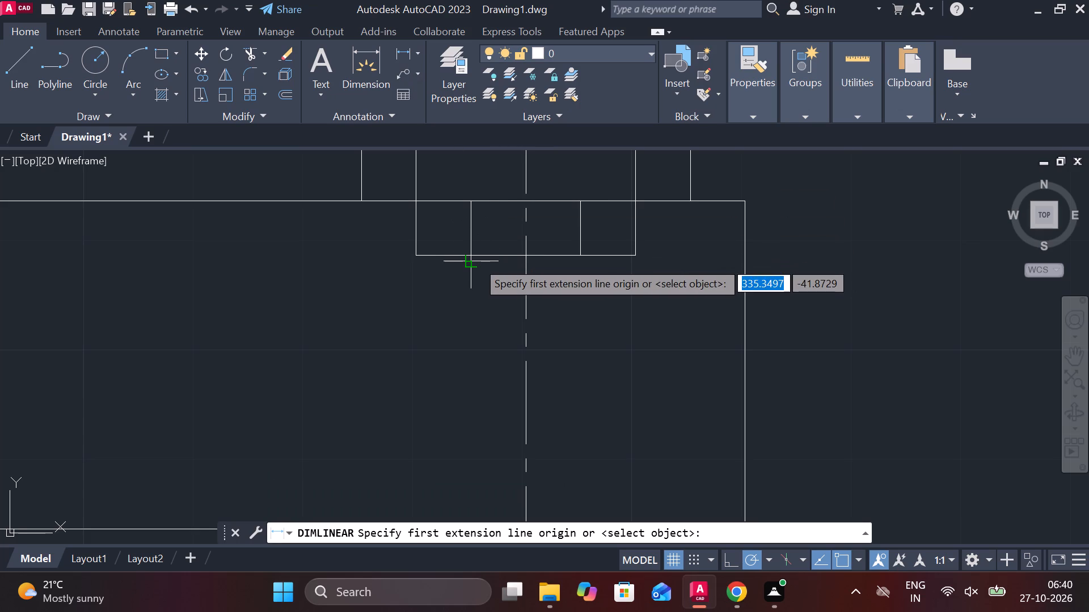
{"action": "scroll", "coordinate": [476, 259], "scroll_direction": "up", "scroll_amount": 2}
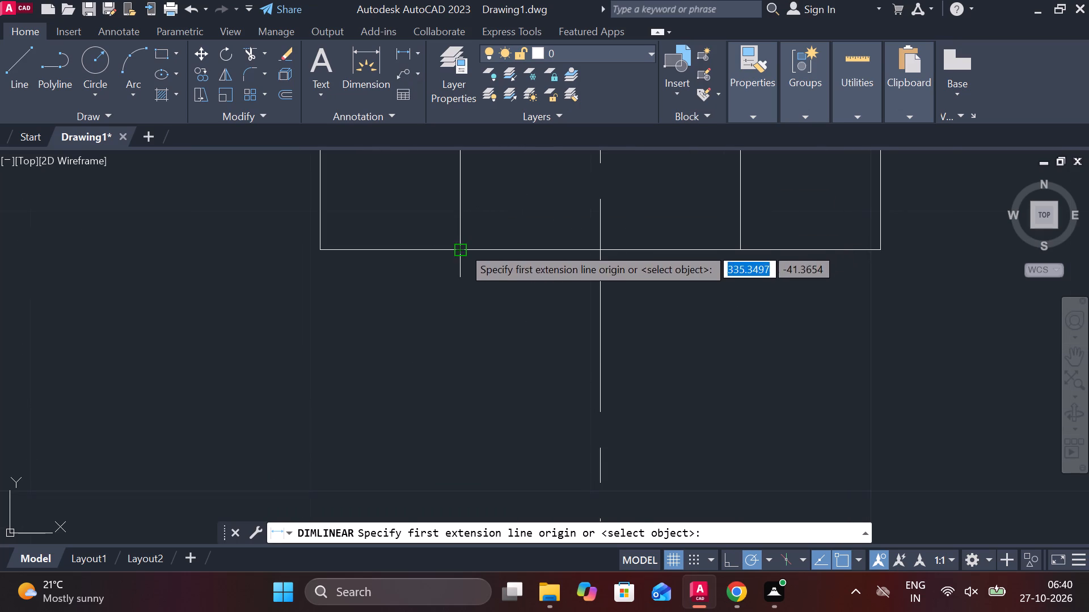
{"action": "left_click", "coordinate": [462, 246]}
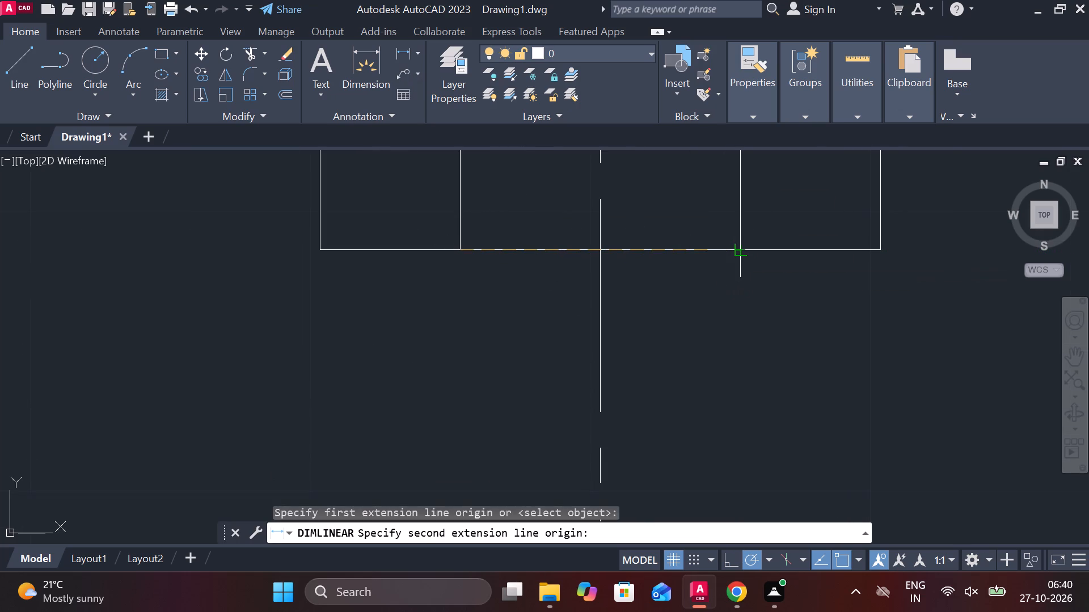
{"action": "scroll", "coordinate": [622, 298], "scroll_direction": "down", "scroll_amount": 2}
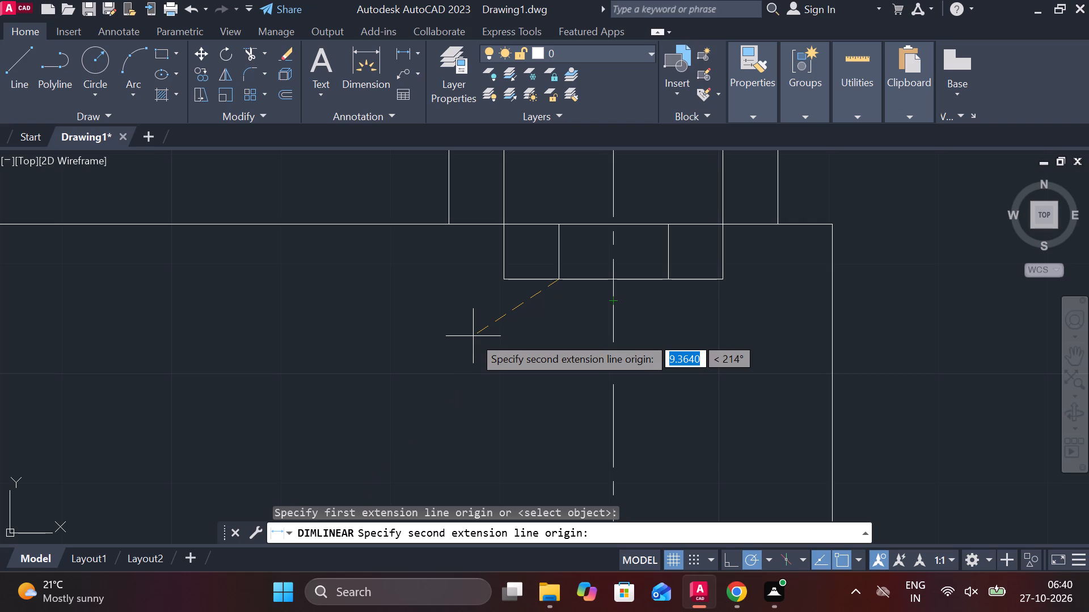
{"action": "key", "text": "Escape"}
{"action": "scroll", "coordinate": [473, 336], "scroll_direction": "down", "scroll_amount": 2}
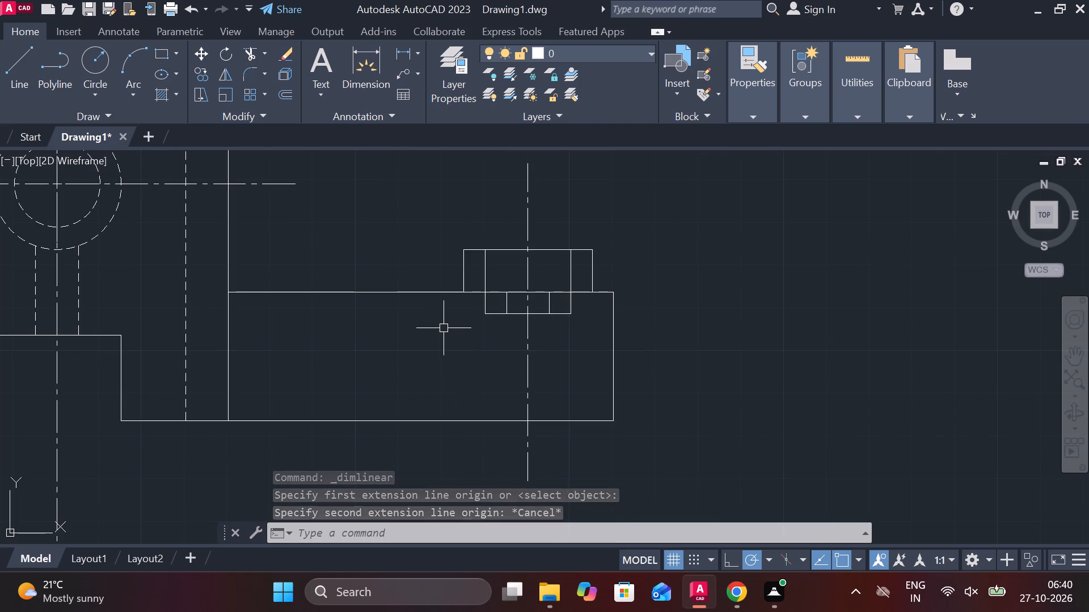
Draw a vertical projection line from the inner end of the 60-long rib in the upper view down past the right arm's top edge.
{"action": "key", "text": "l"}
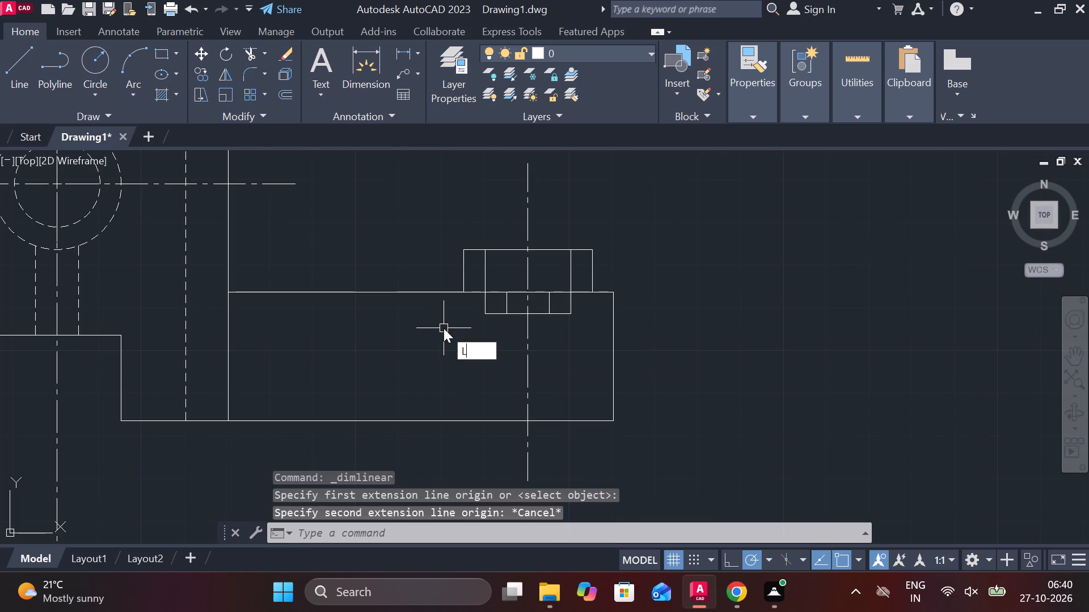
{"action": "key", "text": "Return"}
{"action": "scroll", "coordinate": [444, 328], "scroll_direction": "down", "scroll_amount": 2}
{"action": "middle_click_drag", "start_coordinate": [430, 295], "coordinate": [531, 365]}
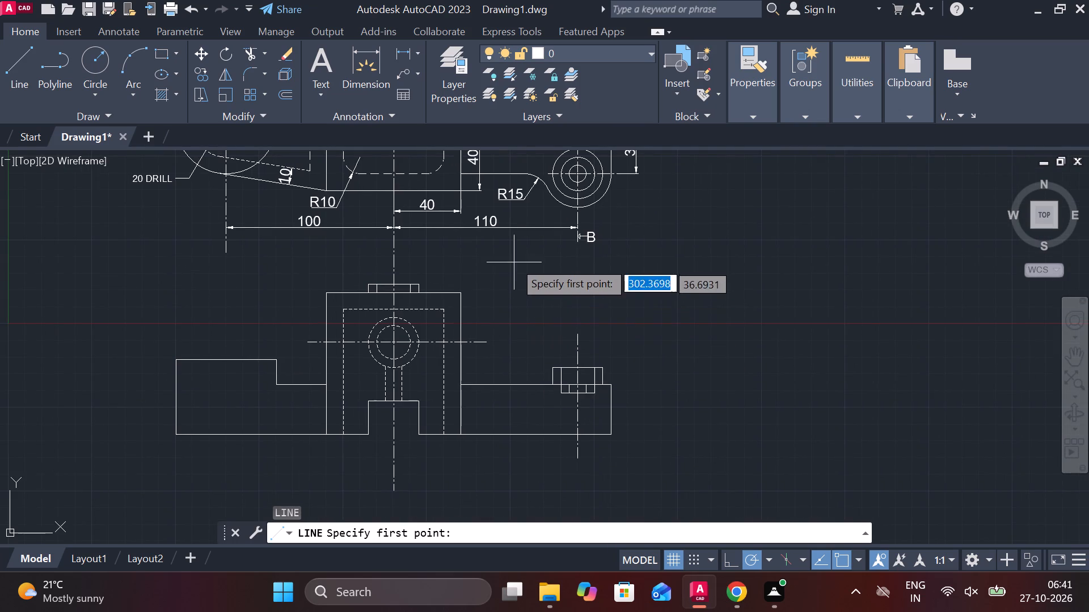
{"action": "scroll", "coordinate": [514, 288], "scroll_direction": "down", "scroll_amount": 1}
{"action": "scroll", "coordinate": [516, 198], "scroll_direction": "up", "scroll_amount": 1}
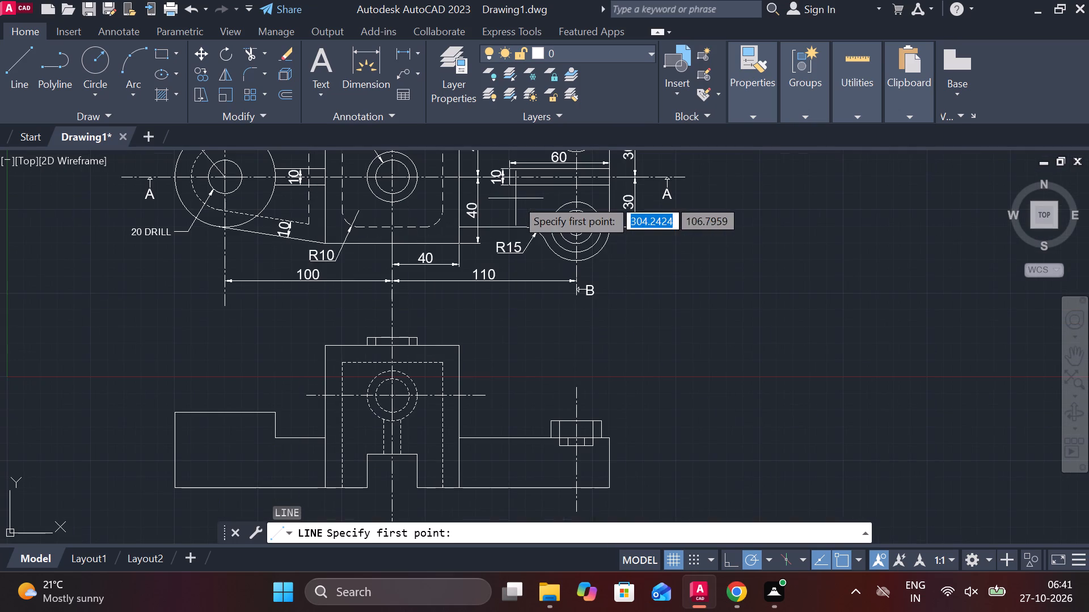
{"action": "left_click", "coordinate": [511, 185]}
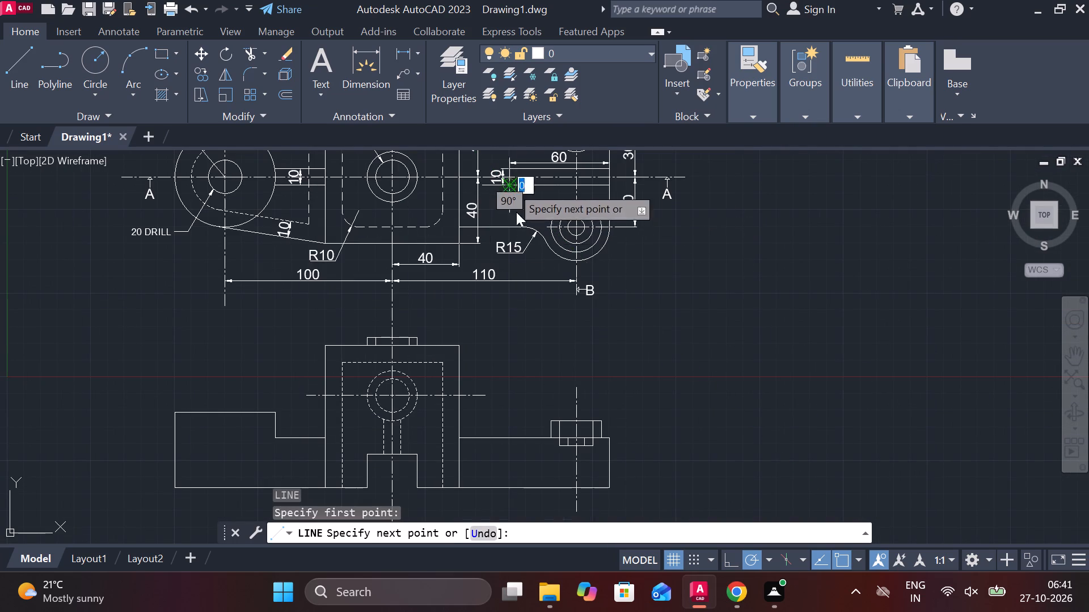
{"action": "middle_click_drag", "start_coordinate": [514, 441], "coordinate": [538, 371]}
{"action": "scroll", "coordinate": [551, 402], "scroll_direction": "up", "scroll_amount": 3}
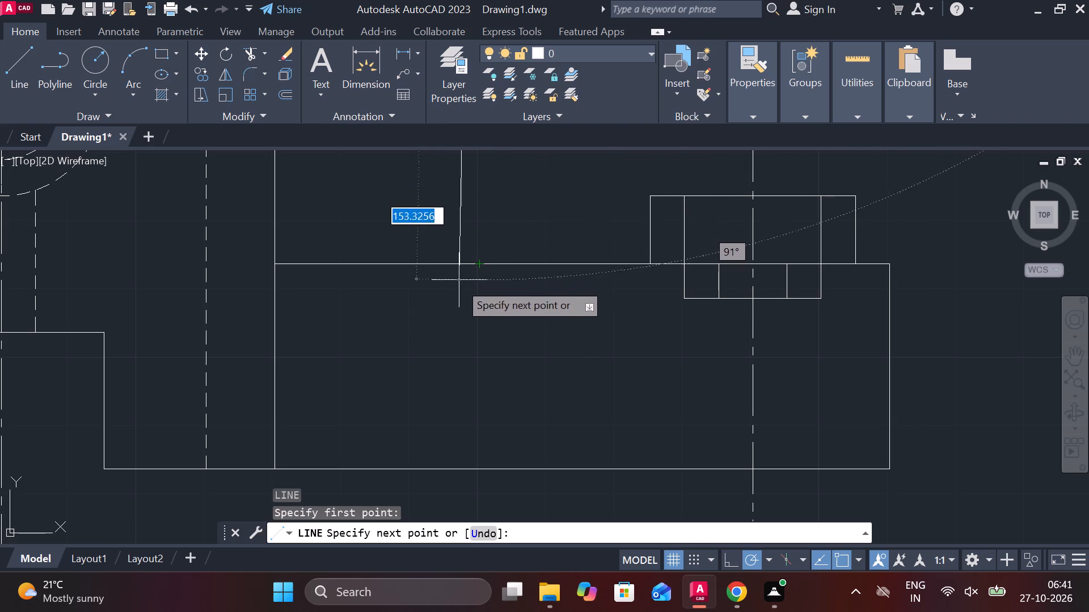
{"action": "left_click", "coordinate": [486, 334]}
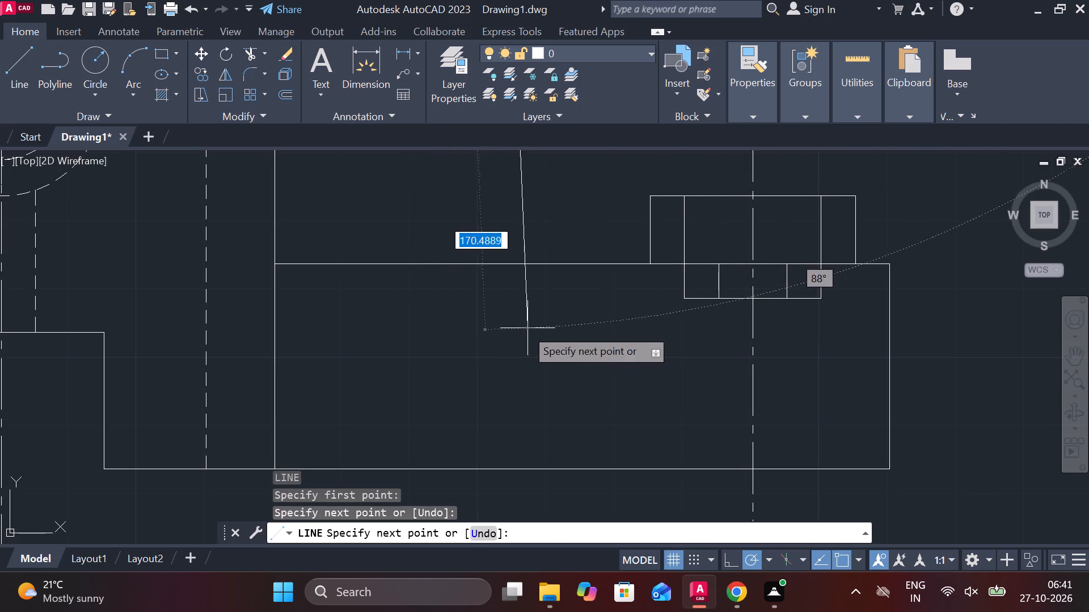
{"action": "left_click", "coordinate": [486, 316]}
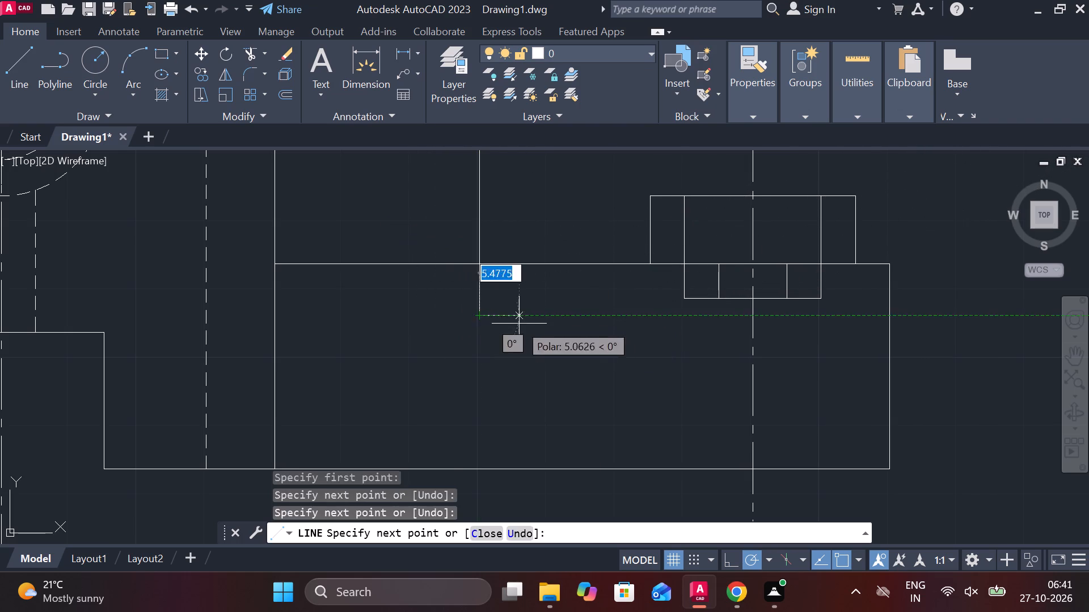
{"action": "key", "text": "Escape"}
Trim the part of the vertical projection line that lies above the right arm's top edge.
{"action": "type", "text": "TR"}
{"action": "key", "text": "space"}
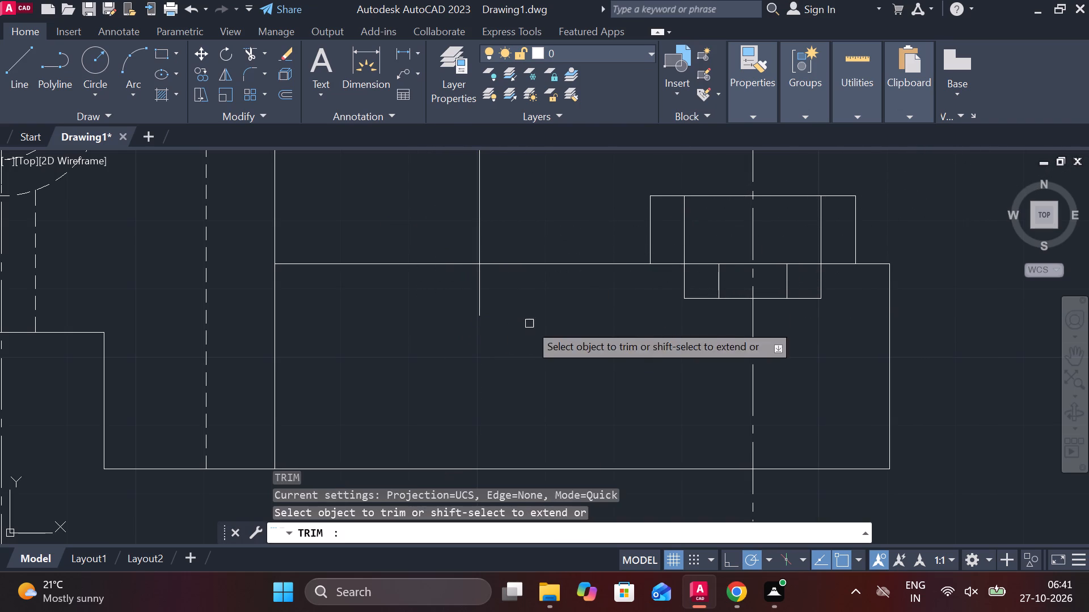
{"action": "left_click", "coordinate": [477, 227]}
{"action": "scroll", "coordinate": [486, 230], "scroll_direction": "down", "scroll_amount": 2}
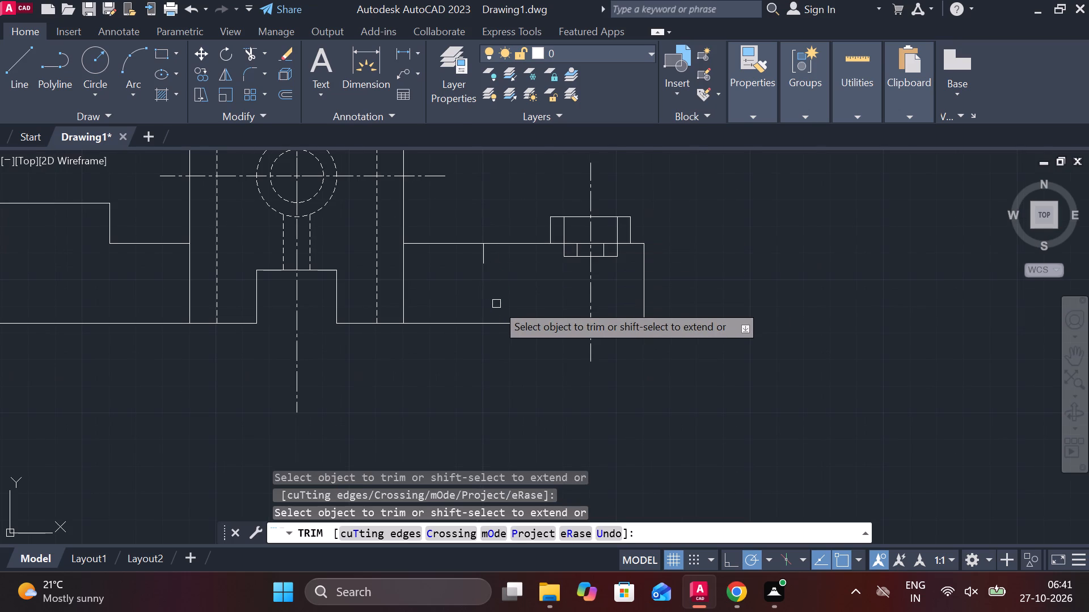
{"action": "scroll", "coordinate": [496, 304], "scroll_direction": "down", "scroll_amount": 2}
{"action": "middle_click_drag", "start_coordinate": [597, 253], "coordinate": [636, 359]}
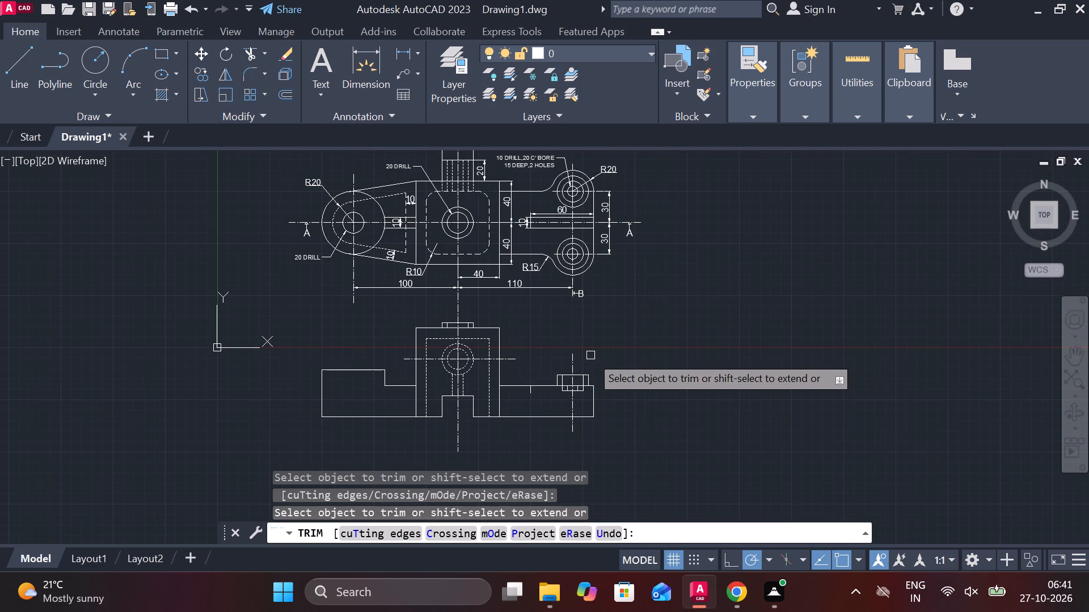
{"action": "scroll", "coordinate": [537, 248], "scroll_direction": "up", "scroll_amount": 3}
{"action": "scroll", "coordinate": [538, 252], "scroll_direction": "down", "scroll_amount": 3}
{"action": "scroll", "coordinate": [602, 377], "scroll_direction": "up", "scroll_amount": 2}
{"action": "middle_click_drag", "start_coordinate": [603, 368], "coordinate": [634, 299]}
{"action": "scroll", "coordinate": [602, 368], "scroll_direction": "up", "scroll_amount": 1}
{"action": "scroll", "coordinate": [621, 317], "scroll_direction": "up", "scroll_amount": 2}
{"action": "middle_click_drag", "start_coordinate": [631, 320], "coordinate": [960, 186]}
{"action": "middle_click_drag", "start_coordinate": [483, 378], "coordinate": [655, 372]}
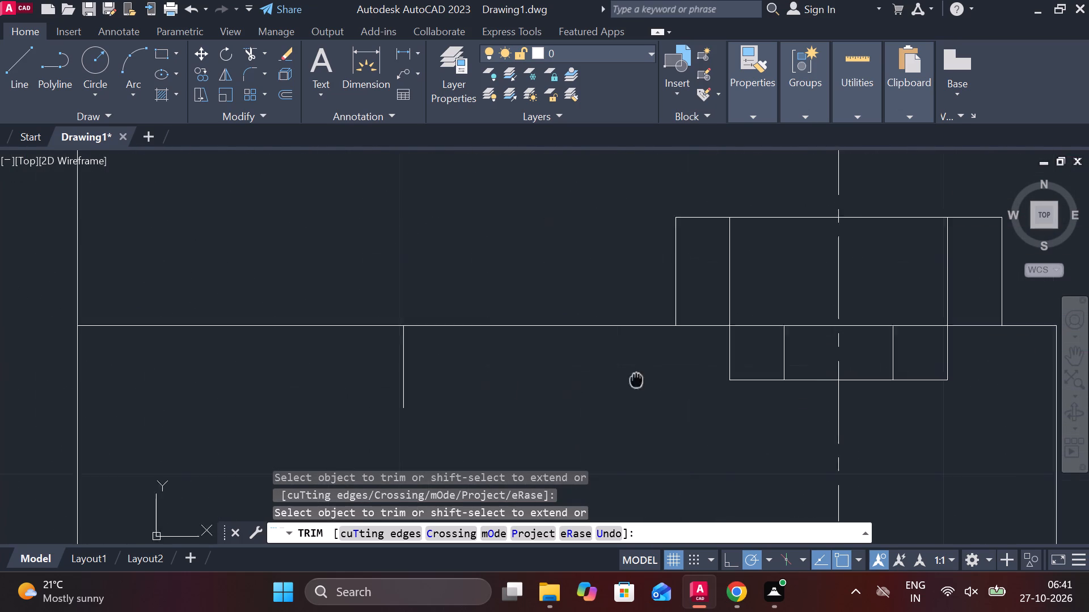
{"action": "middle_click_drag", "start_coordinate": [655, 372], "coordinate": [667, 348]}
{"action": "key", "text": "Escape"}
Draw a vertical line about 8 long upward from where the projection line meets the right arm's top edge.
{"action": "key", "text": "l"}
{"action": "key", "text": "Return"}
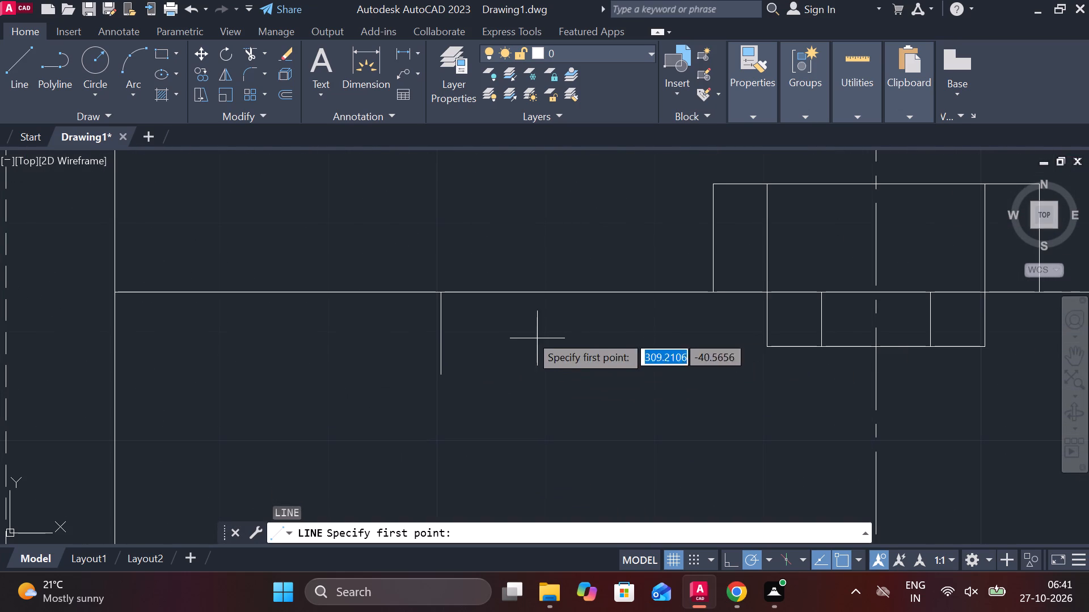
{"action": "left_click", "coordinate": [438, 294]}
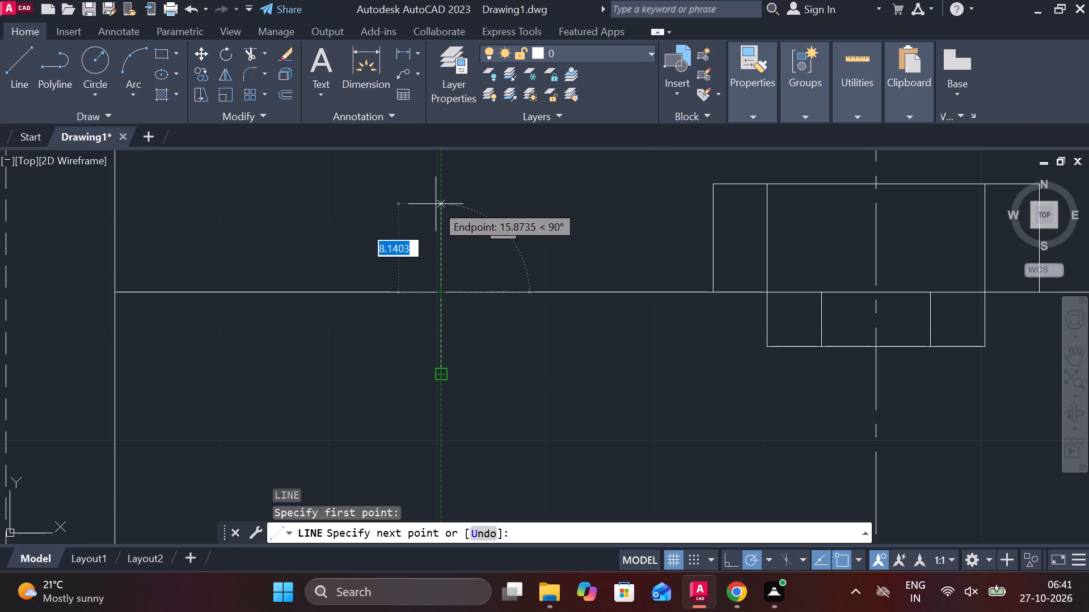
{"action": "left_click", "coordinate": [436, 204]}
{"action": "key", "text": "Escape"}
Erase the leftover projection line below the right arm's top edge.
{"action": "left_click", "coordinate": [445, 337]}
{"action": "type", "text": "E"}
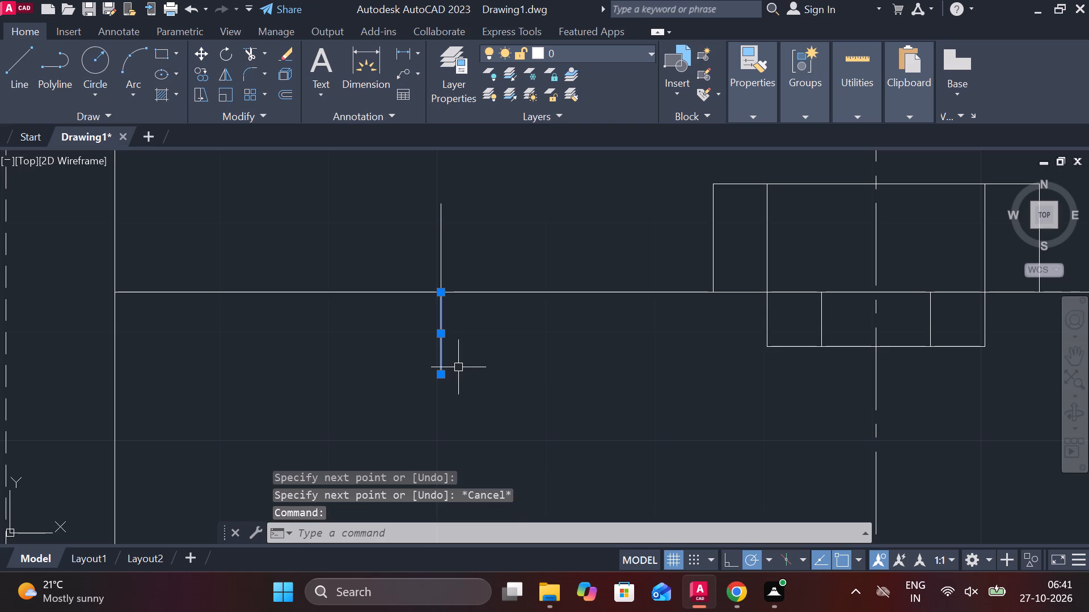
{"action": "key", "text": "space"}
Lengthen the new vertical line by 10 downward from the right arm's top edge.
{"action": "left_click", "coordinate": [444, 267]}
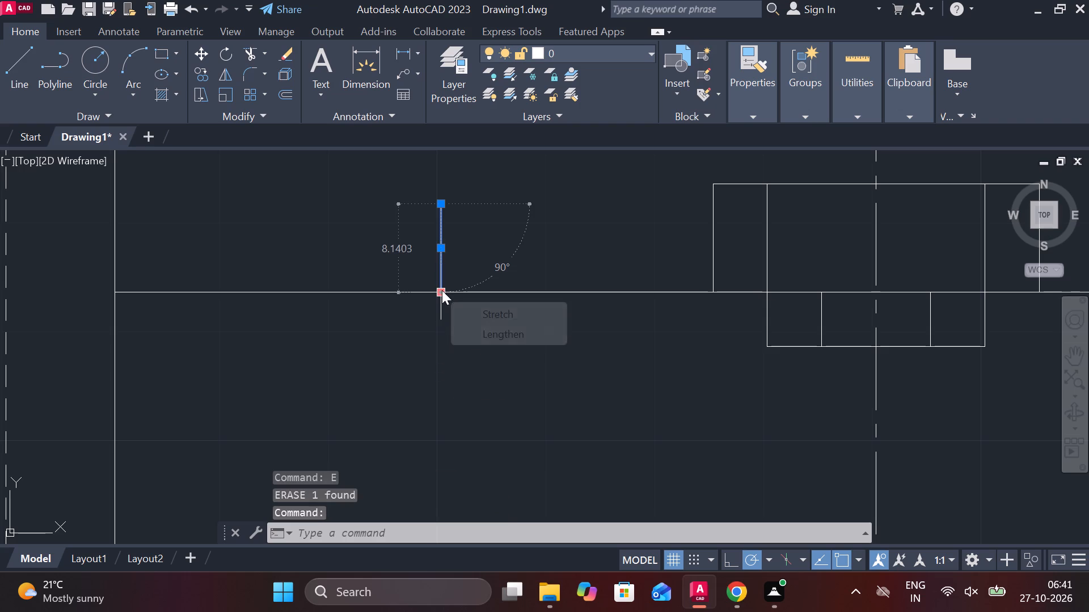
{"action": "left_click", "coordinate": [493, 337]}
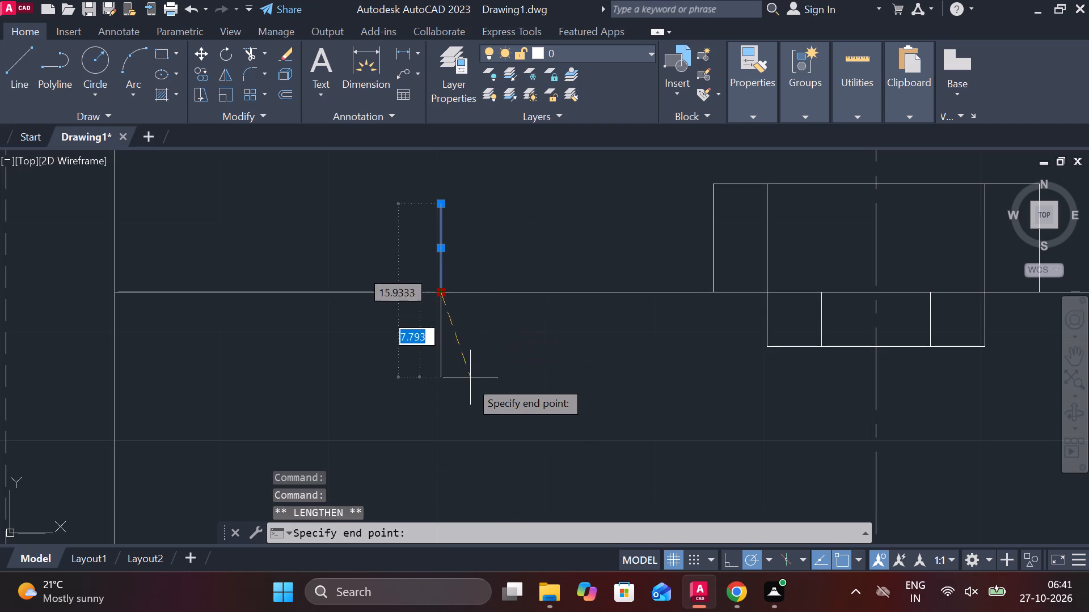
{"action": "type", "text": "10"}
{"action": "key", "text": "Return"}
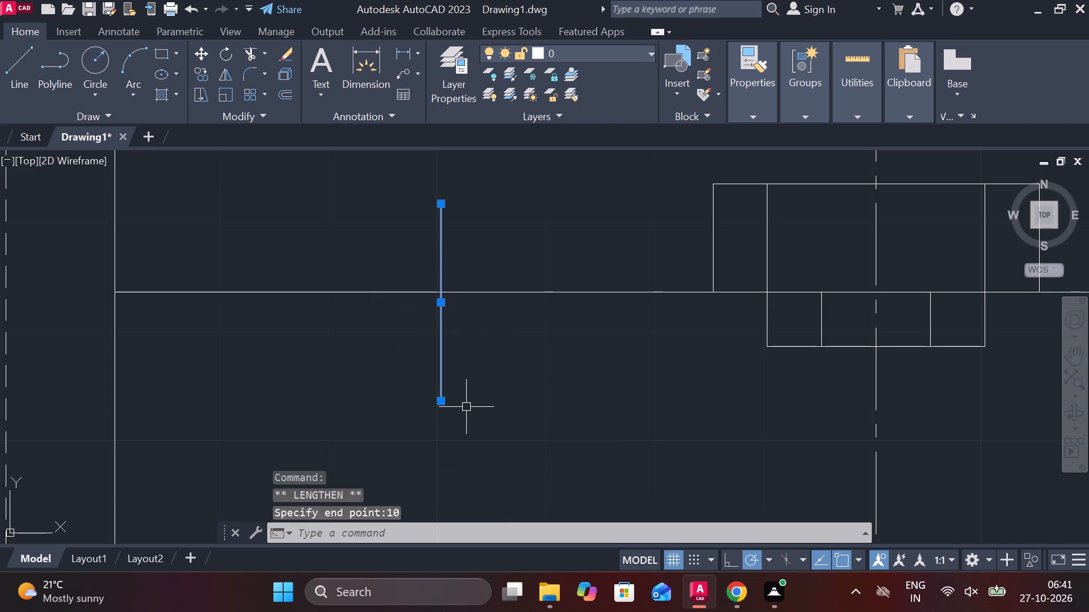
{"action": "key", "text": "Escape"}
Trim the part of the lengthened vertical line that lies above the right arm's top edge.
{"action": "type", "text": "TR"}
{"action": "key", "text": "space"}
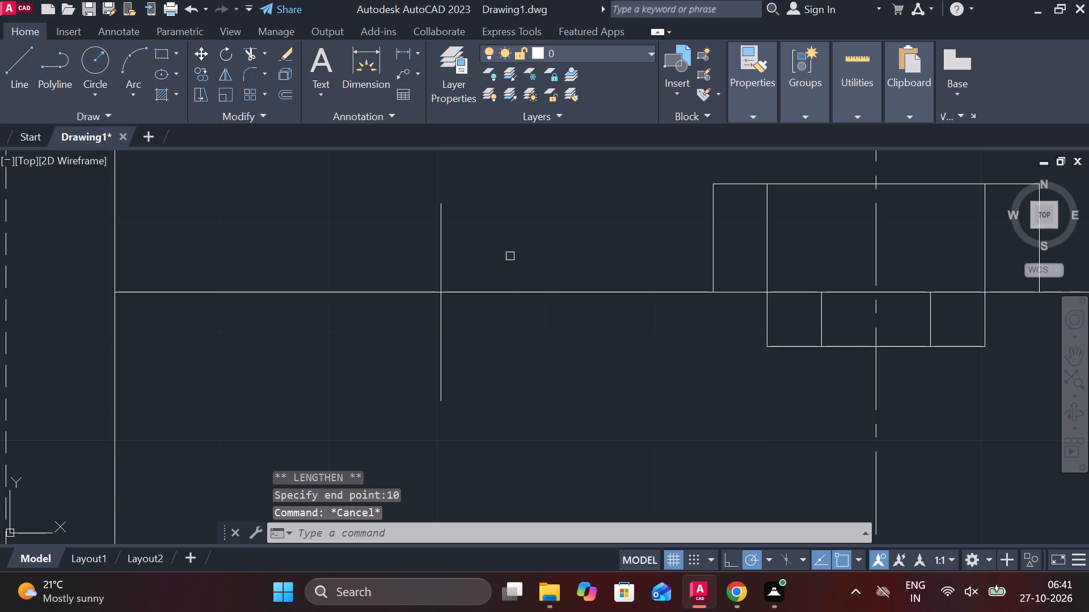
{"action": "left_click_drag", "start_coordinate": [510, 256], "coordinate": [407, 242]}
{"action": "key", "text": "Escape"}
Draw a horizontal line from the lower end of the 10-long vertical line to just past the arm's right end.
{"action": "key", "text": "l"}
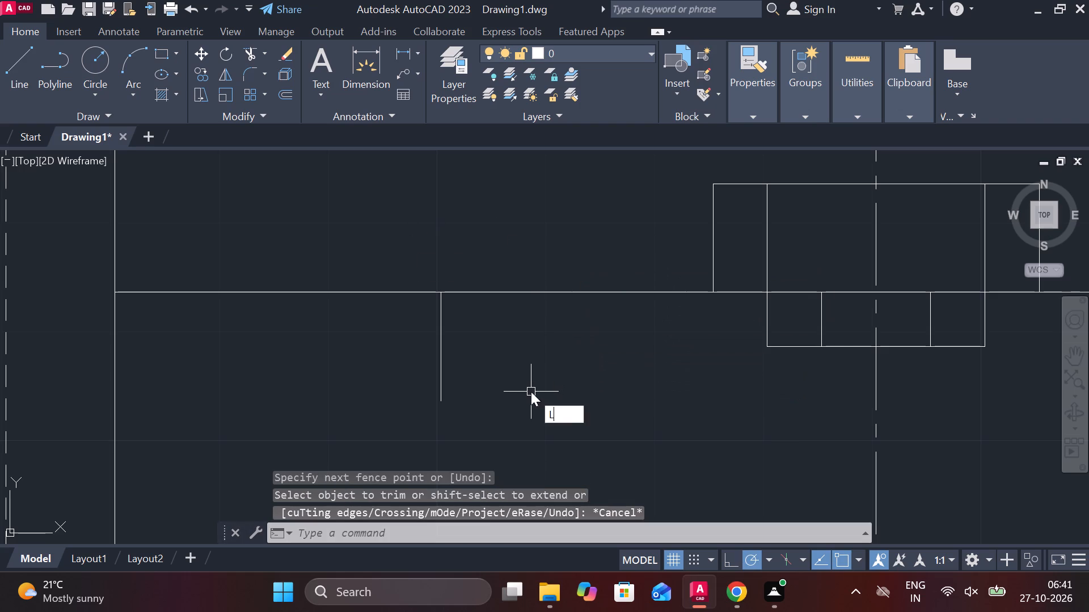
{"action": "key", "text": "Return"}
{"action": "left_click", "coordinate": [436, 412]}
{"action": "middle_click_drag", "start_coordinate": [829, 430], "coordinate": [814, 430]}
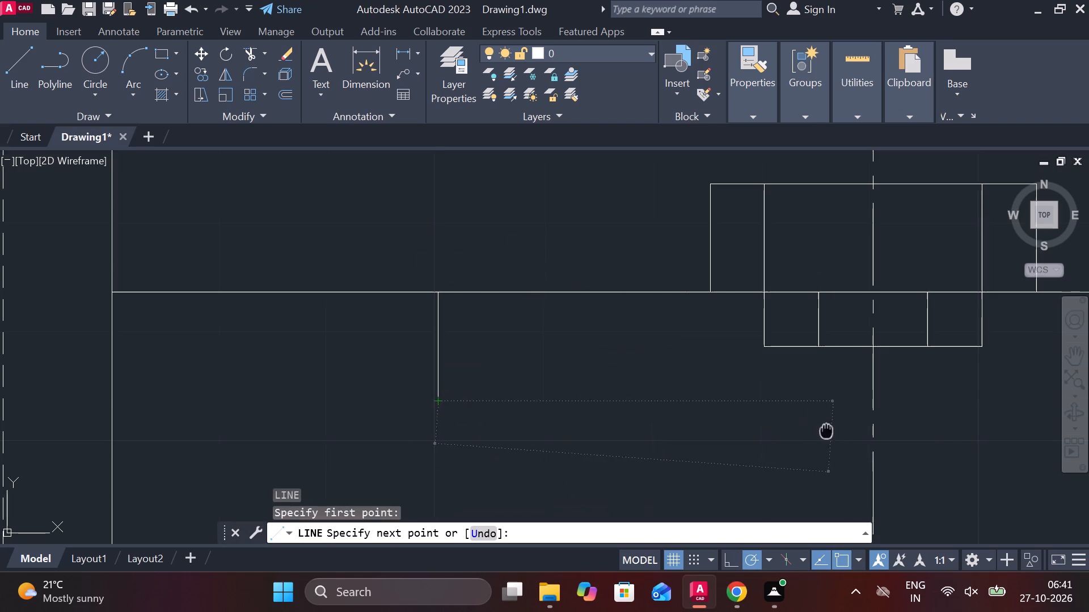
{"action": "middle_click_drag", "start_coordinate": [814, 430], "coordinate": [619, 419]}
{"action": "left_click", "coordinate": [897, 394]}
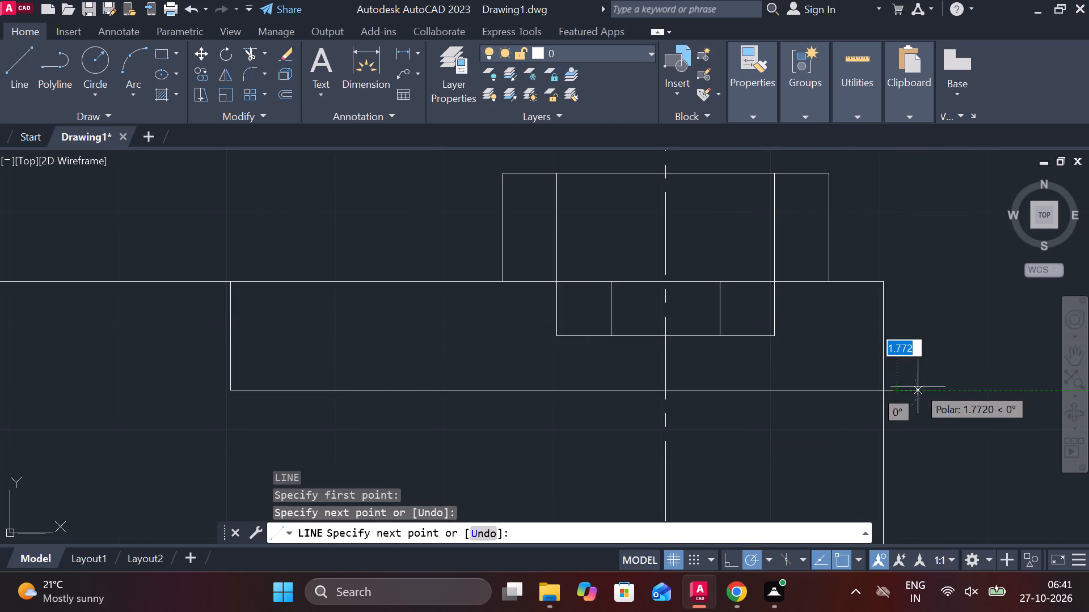
{"action": "key", "text": "Escape"}
Trim the horizontal line's overhang beyond the arm's right edge.
{"action": "type", "text": "TR"}
{"action": "key", "text": "space"}
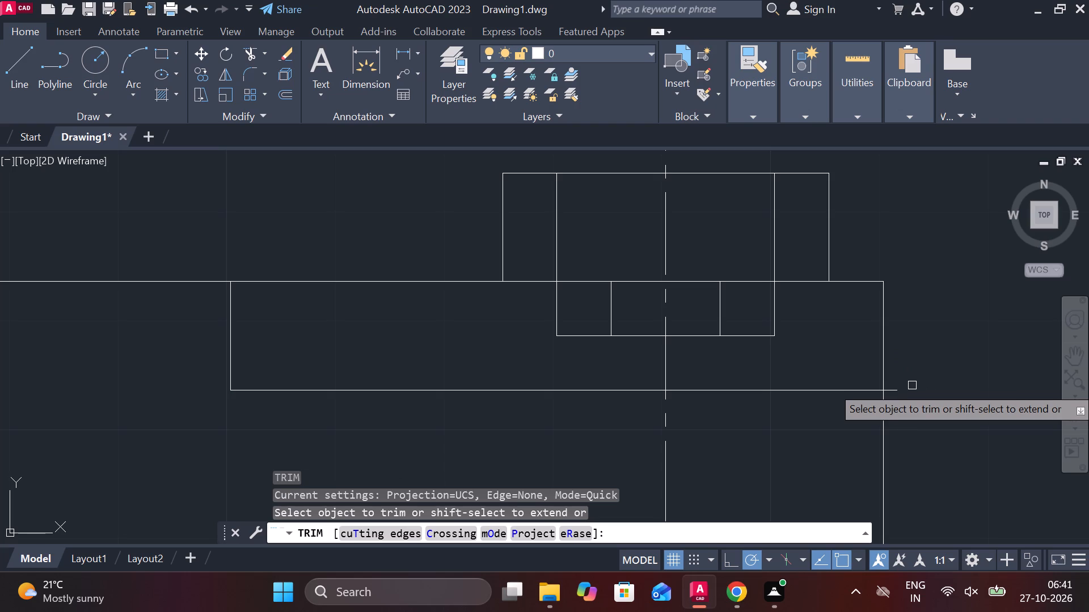
{"action": "left_click", "coordinate": [900, 390]}
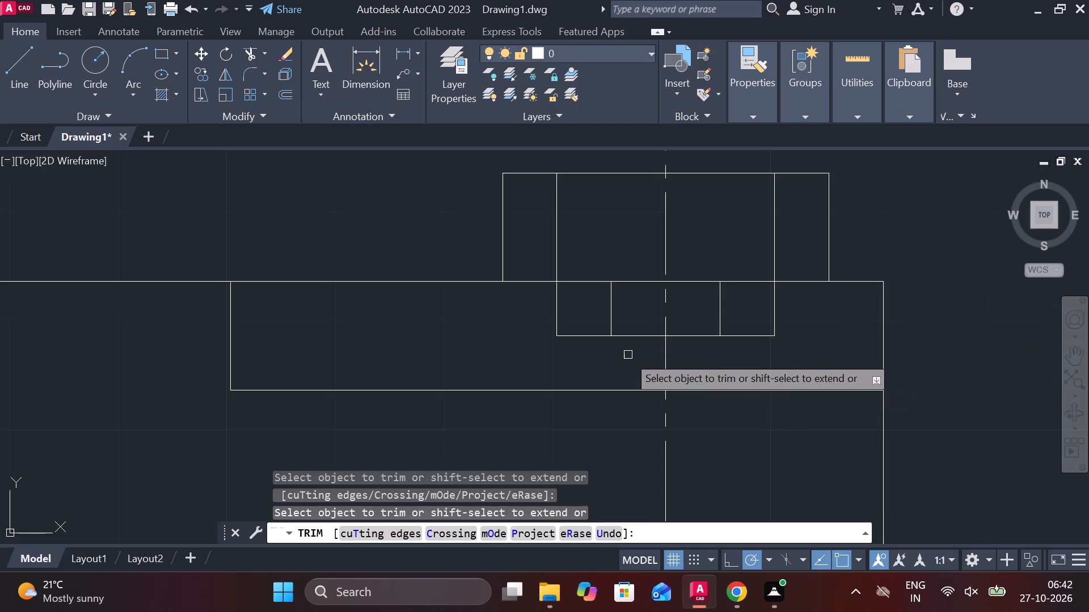
{"action": "key", "text": "Escape"}
Extend both inner vertical lines of the recess down to the new horizontal line.
{"action": "type", "text": "EX"}
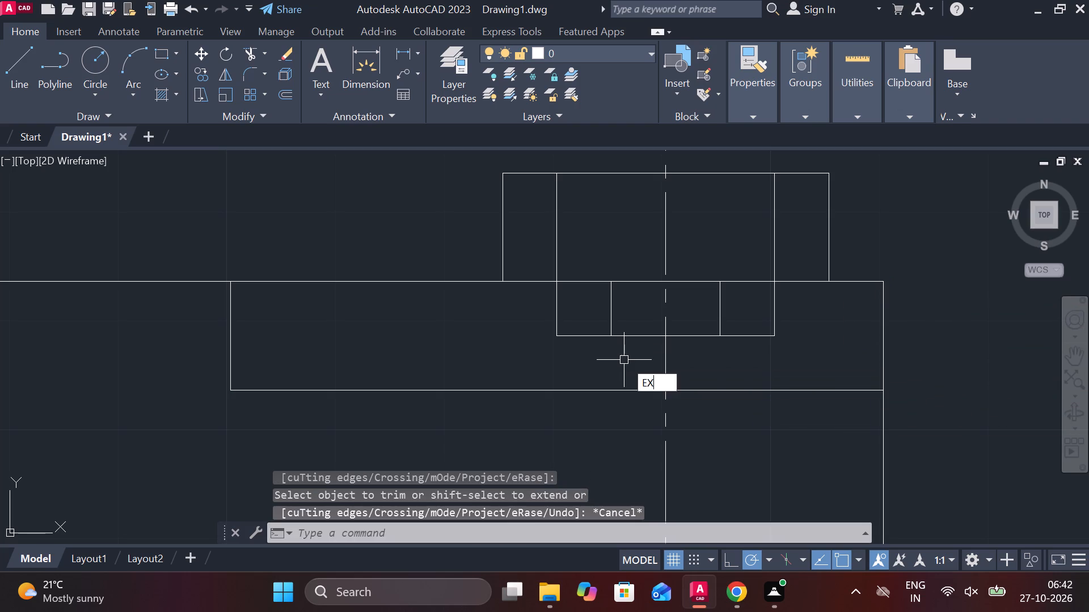
{"action": "key", "text": "space"}
{"action": "left_click", "coordinate": [613, 314]}
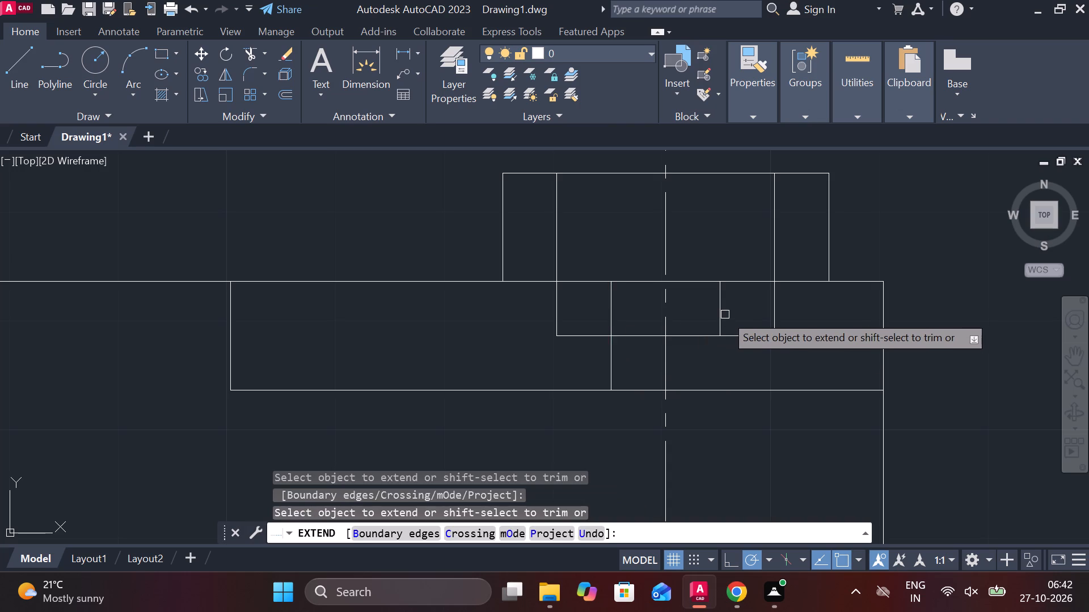
{"action": "left_click", "coordinate": [723, 310]}
{"action": "key", "text": "Escape"}
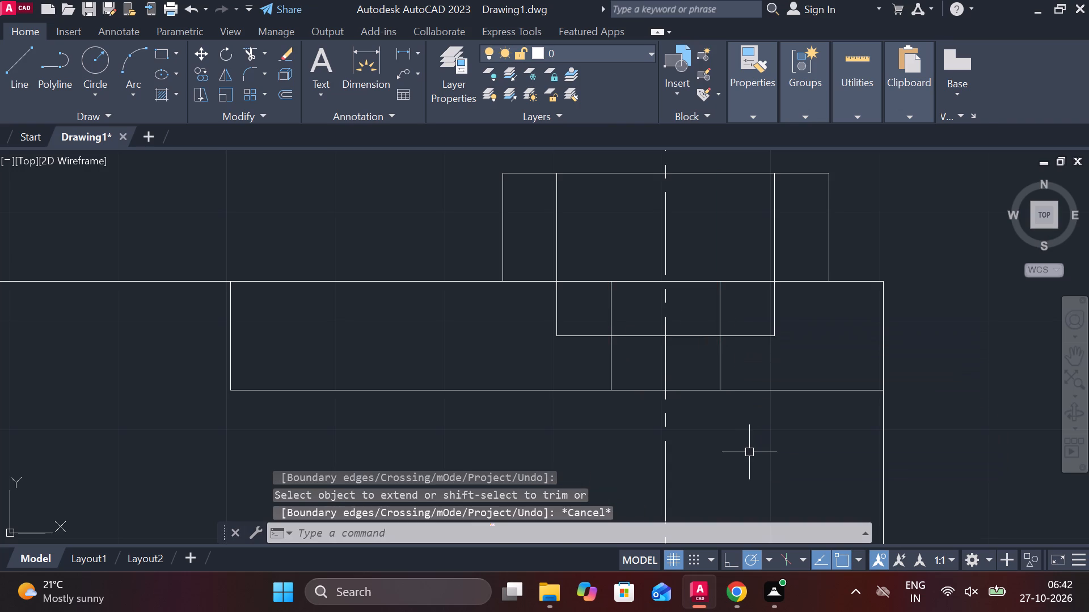
Trim the upper parts of both inner vertical lines that lie inside the recess.
{"action": "type", "text": "TR"}
{"action": "key", "text": "space"}
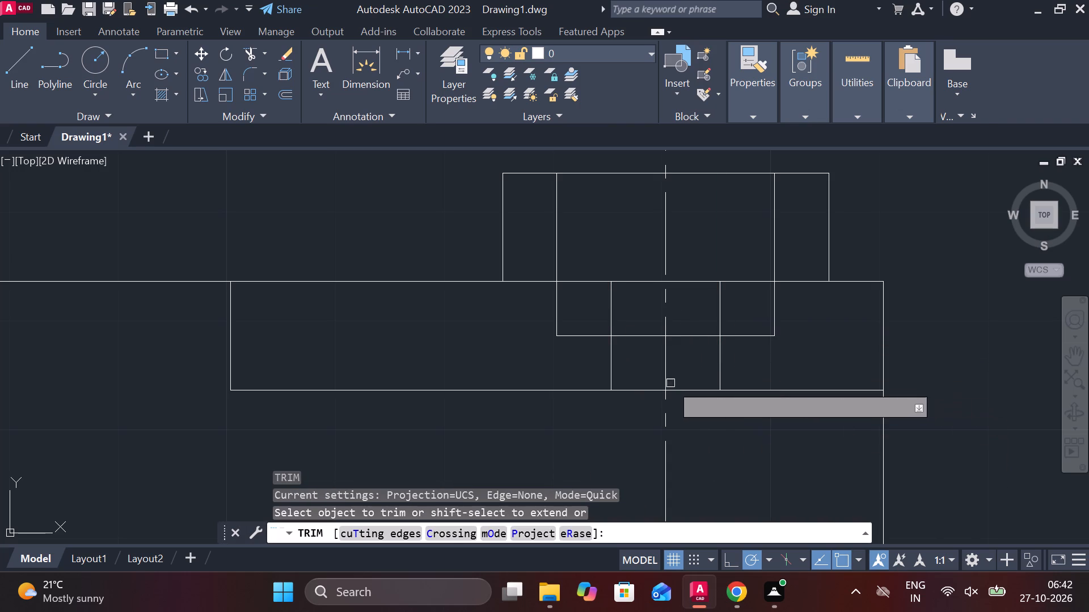
{"action": "left_click_drag", "start_coordinate": [605, 309], "coordinate": [627, 309]}
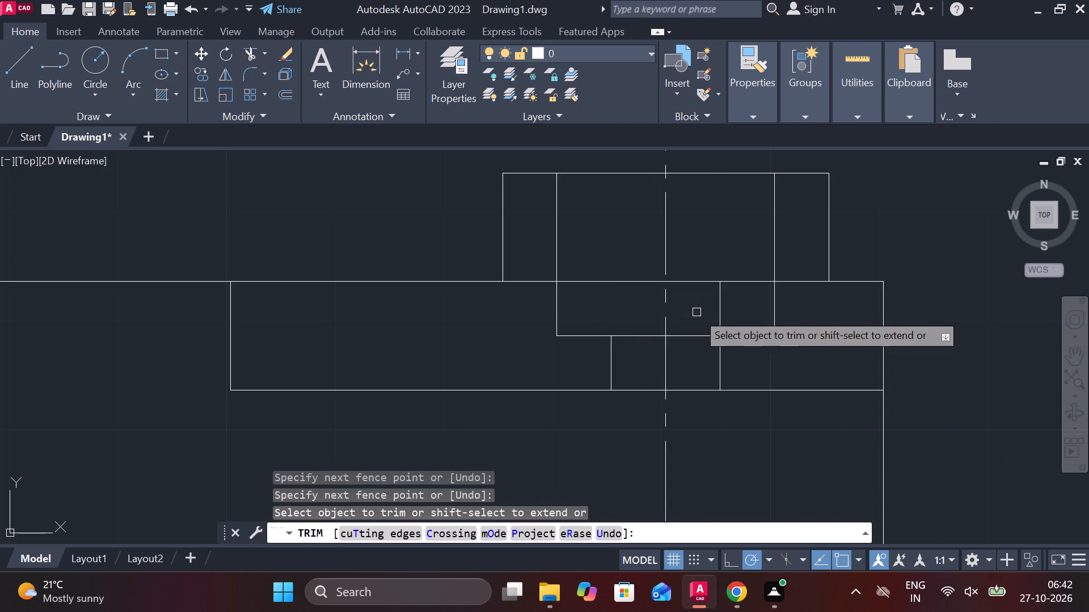
{"action": "left_click_drag", "start_coordinate": [697, 312], "coordinate": [714, 312]}
{"action": "left_click", "coordinate": [728, 309]}
{"action": "left_click", "coordinate": [719, 305]}
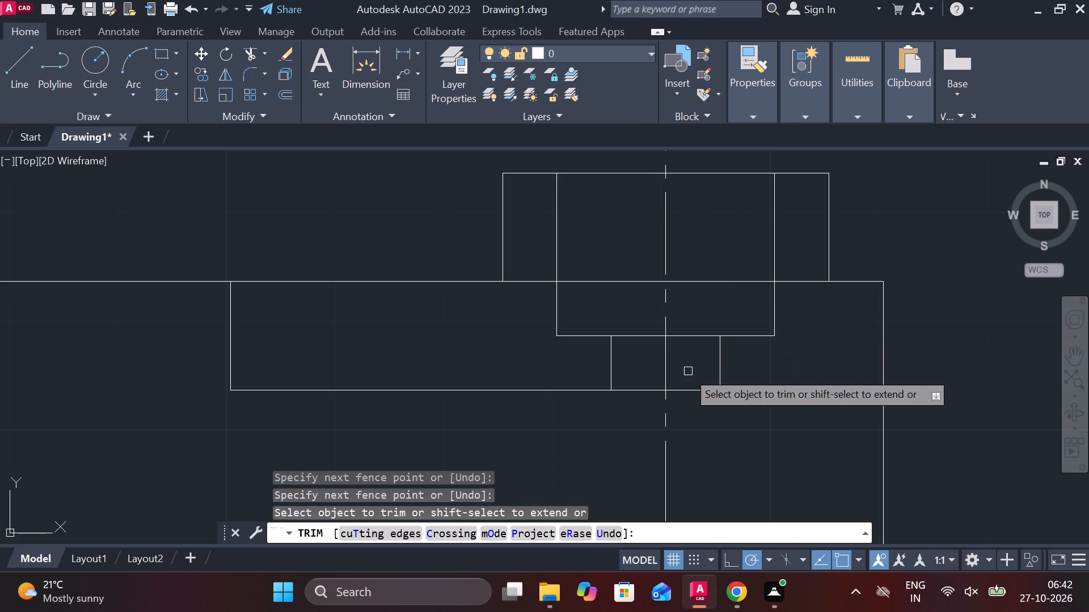
{"action": "key", "text": "Escape"}
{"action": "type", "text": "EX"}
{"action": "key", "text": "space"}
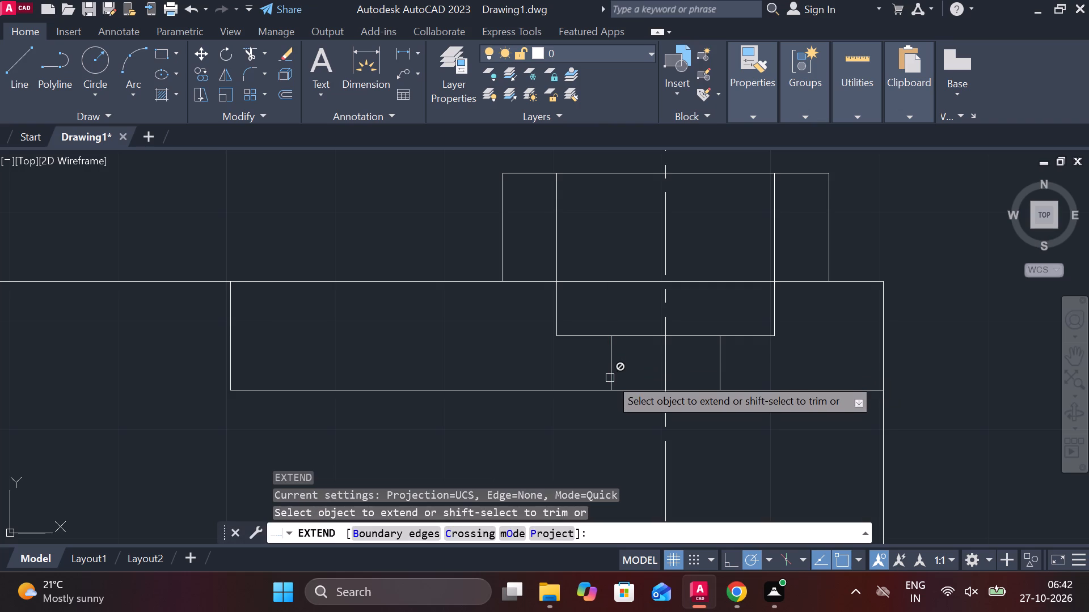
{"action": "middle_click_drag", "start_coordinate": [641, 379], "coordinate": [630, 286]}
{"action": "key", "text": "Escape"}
Draw two 20-long vertical lines continuing both hole sides from the horizontal rib line down to the arm's bottom edge.
{"action": "key", "text": "l"}
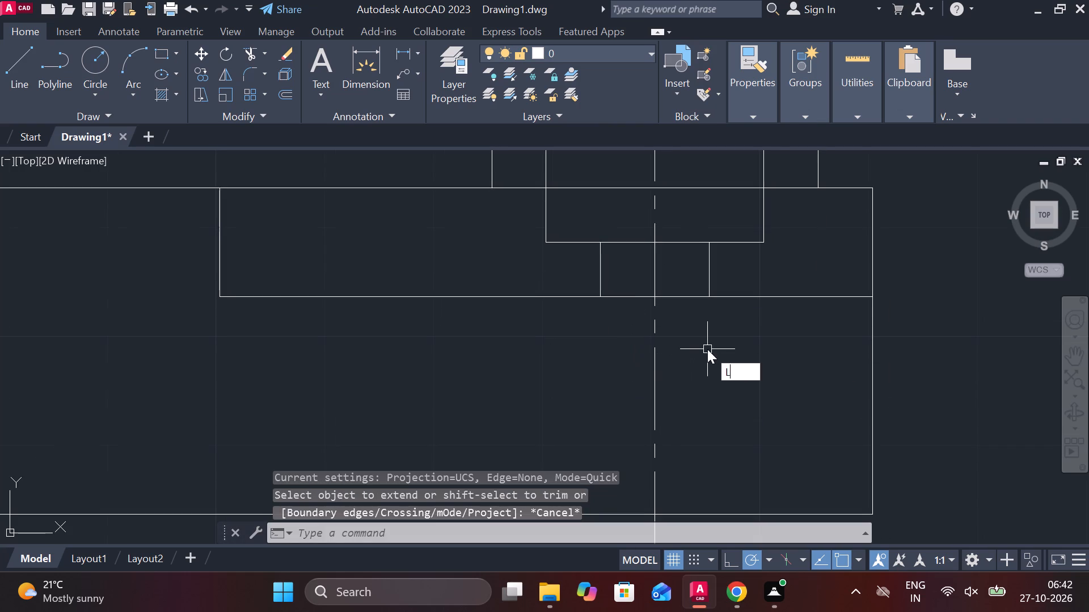
{"action": "key", "text": "Return"}
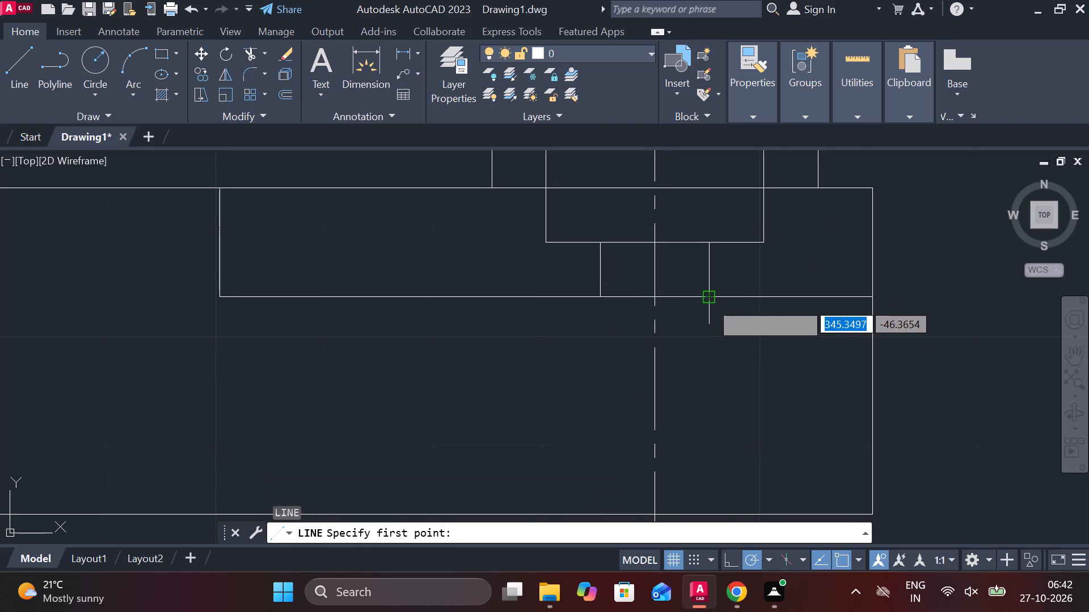
{"action": "left_click", "coordinate": [710, 301]}
{"action": "middle_click_drag", "start_coordinate": [706, 473], "coordinate": [706, 380]}
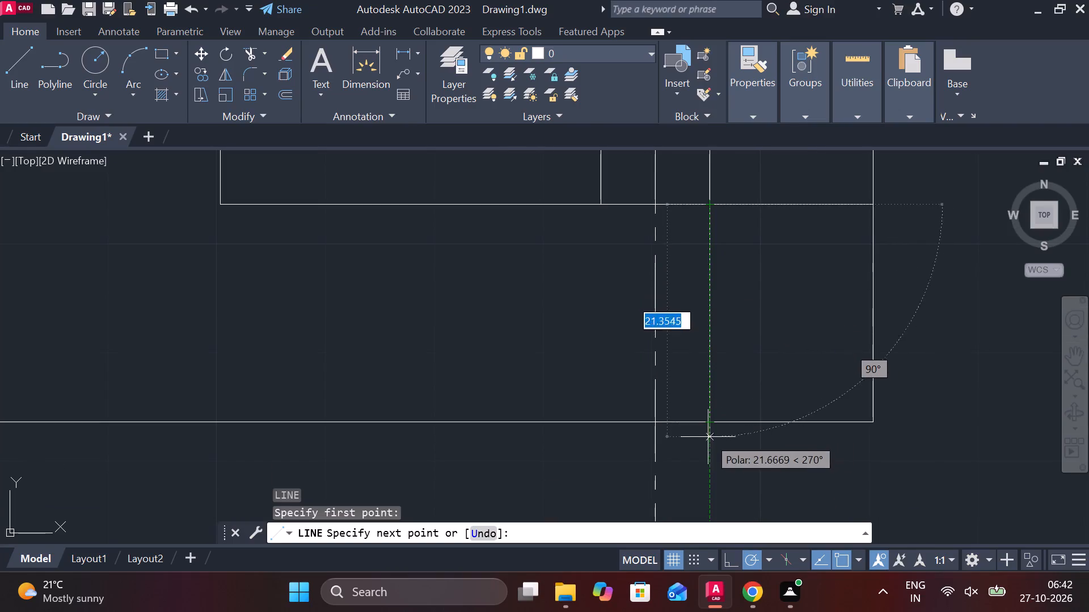
{"action": "left_click", "coordinate": [708, 426]}
{"action": "key", "text": "space"}
{"action": "key", "text": "space"}
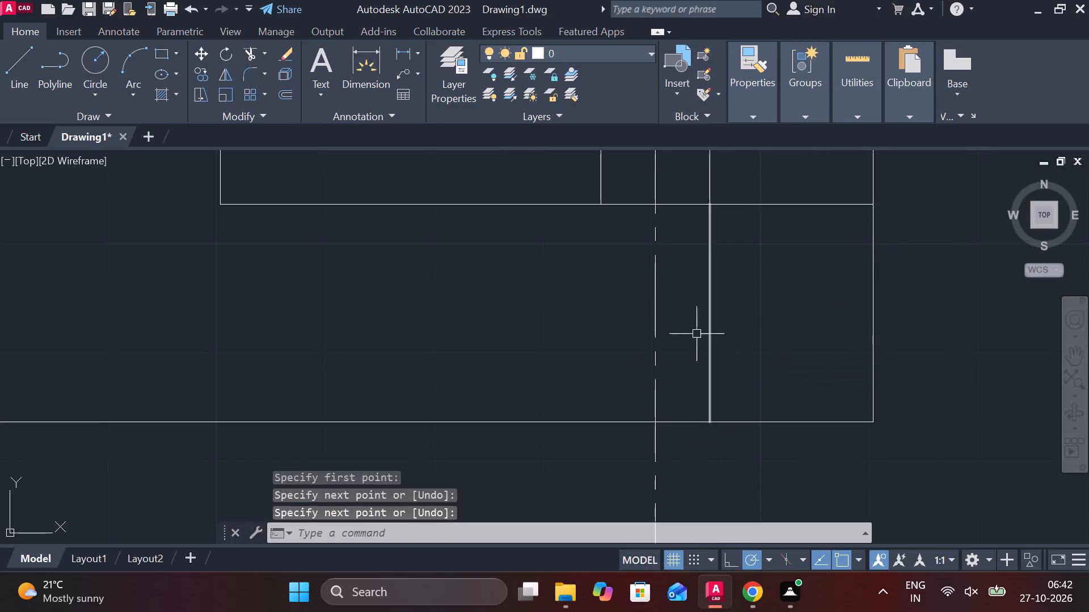
{"action": "left_click", "coordinate": [598, 206]}
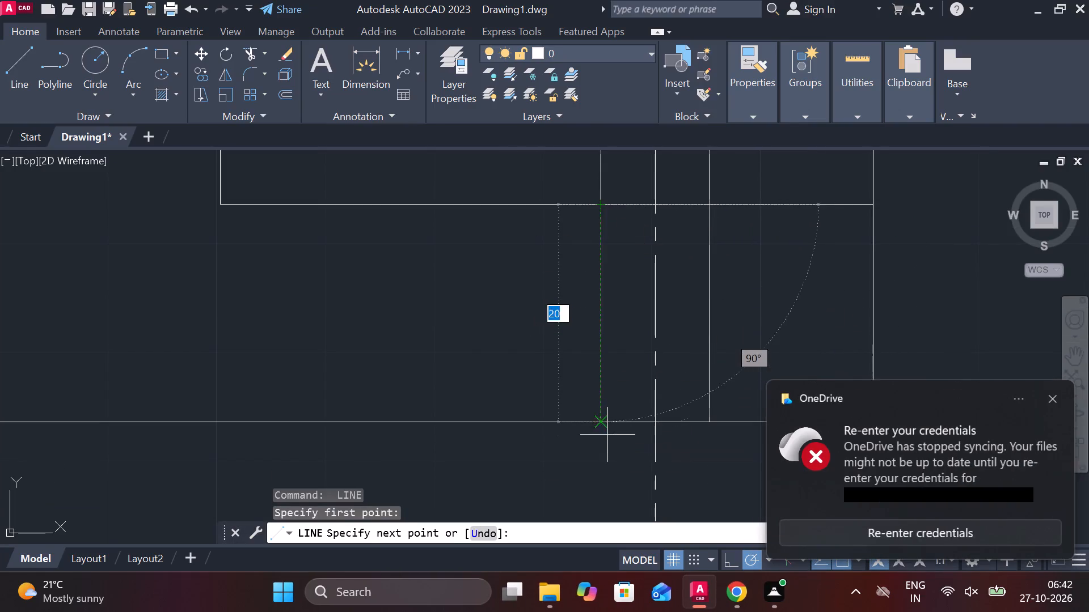
{"action": "left_click", "coordinate": [607, 421]}
{"action": "key", "text": "Escape"}
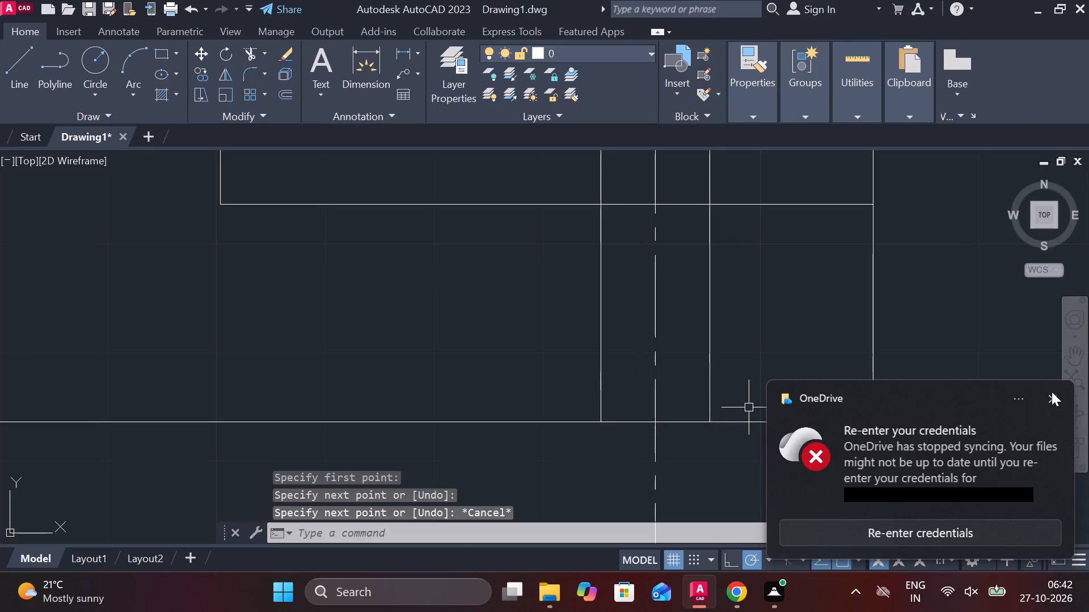
{"action": "left_click", "coordinate": [1053, 390]}
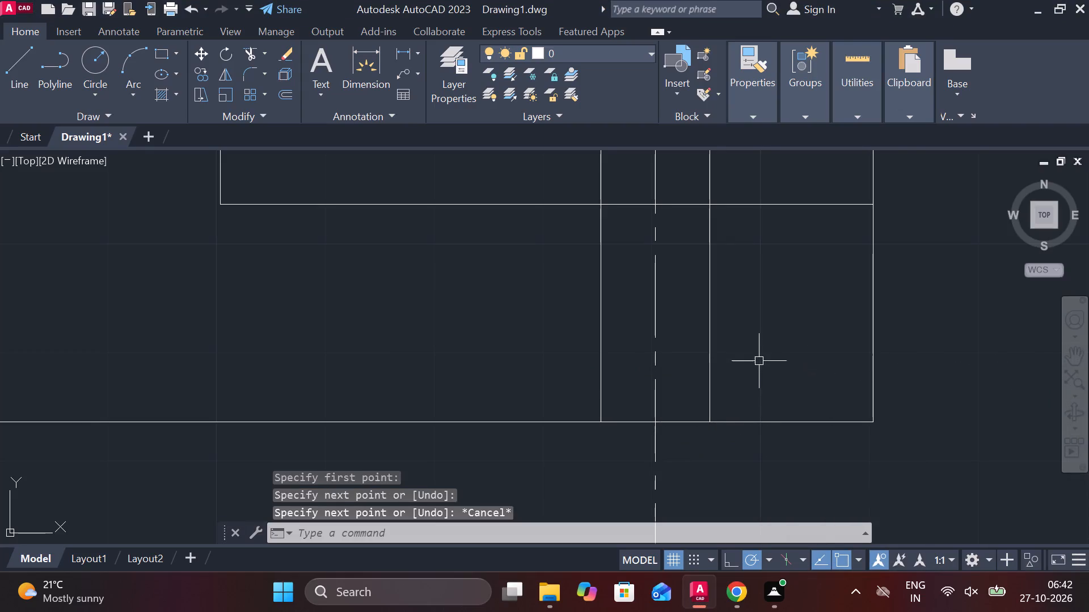
Join the upper and lower segments of both hole sides below the recess into two continuous polylines.
{"action": "middle_click_drag", "start_coordinate": [760, 360], "coordinate": [780, 415]}
{"action": "left_click", "coordinate": [733, 341]}
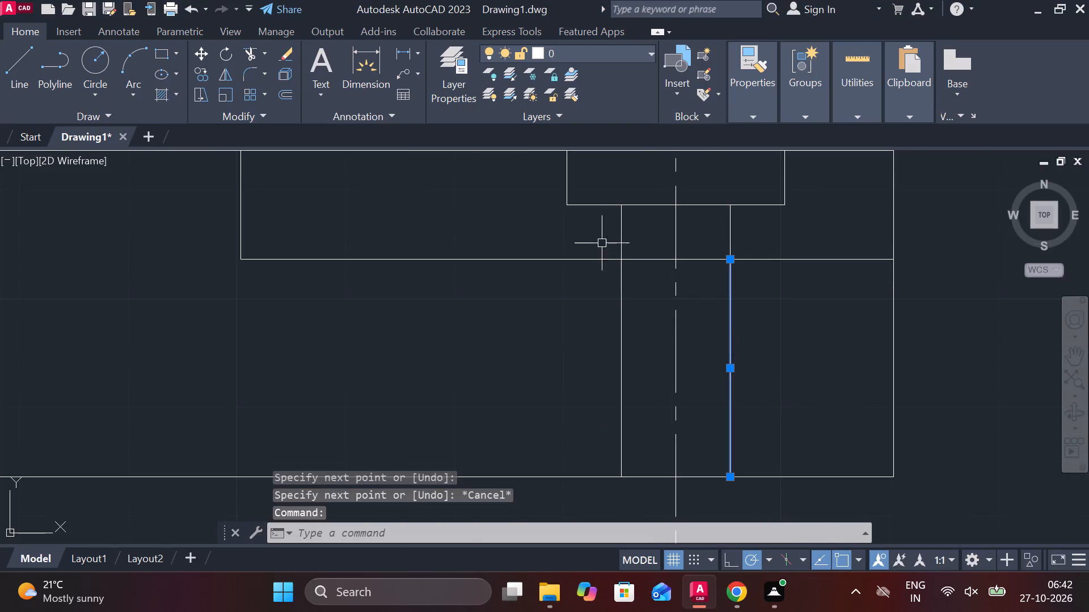
{"action": "left_click", "coordinate": [622, 231]}
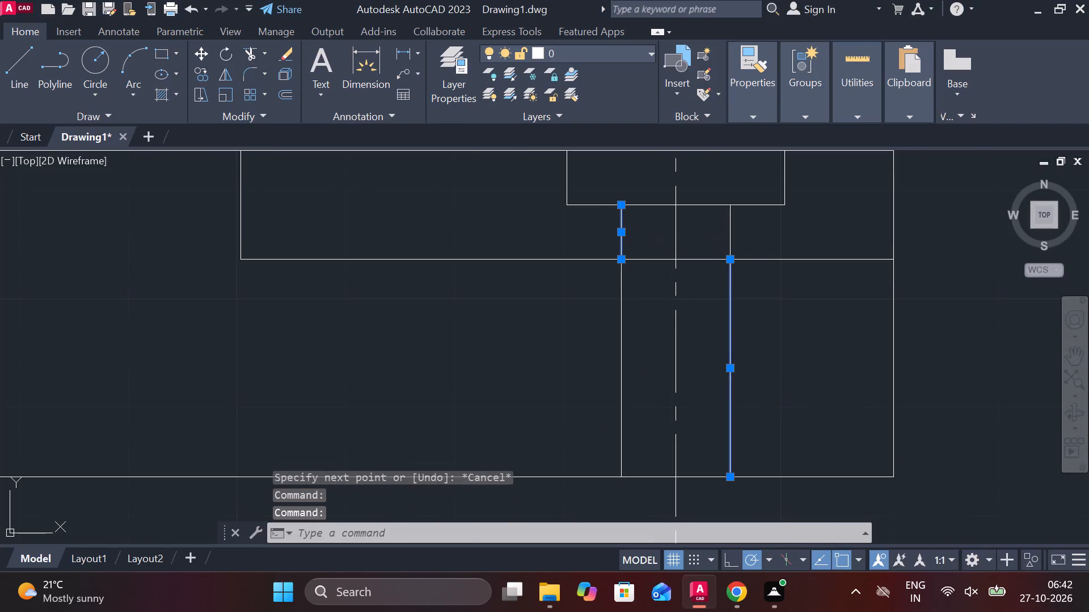
{"action": "left_click", "coordinate": [732, 229]}
{"action": "left_click", "coordinate": [622, 331]}
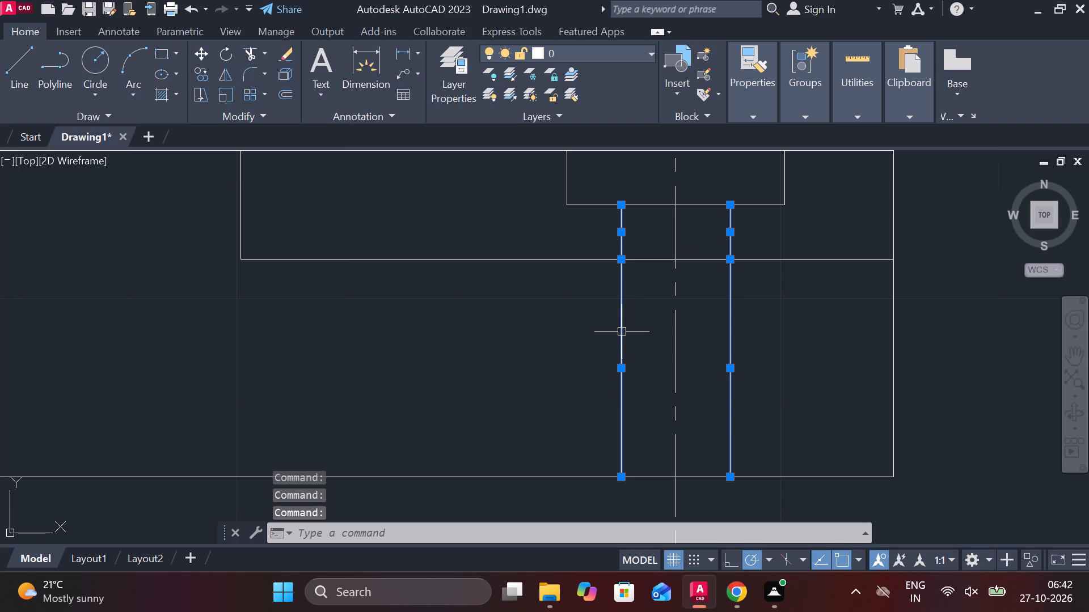
{"action": "key", "text": "j"}
{"action": "key", "text": "Return"}
Set the linetype of both hole sides and the rib's horizontal and short vertical lines to DASHED.
{"action": "left_click", "coordinate": [622, 317]}
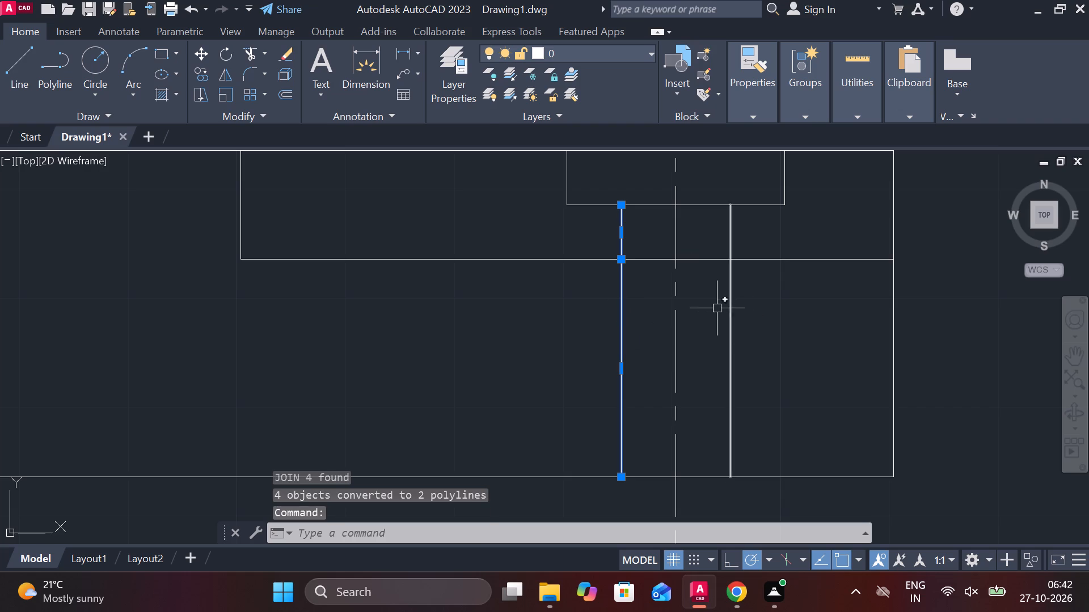
{"action": "left_click", "coordinate": [729, 305]}
{"action": "left_click", "coordinate": [774, 261]}
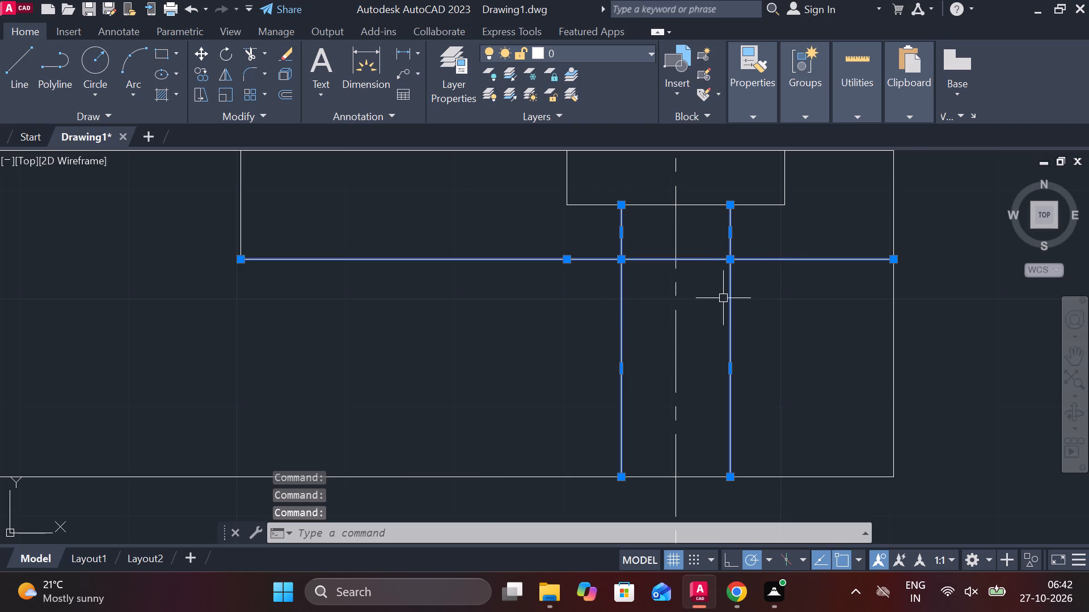
{"action": "scroll", "coordinate": [724, 302], "scroll_direction": "down", "scroll_amount": 2}
{"action": "left_click", "coordinate": [535, 265]}
{"action": "left_click", "coordinate": [759, 113]}
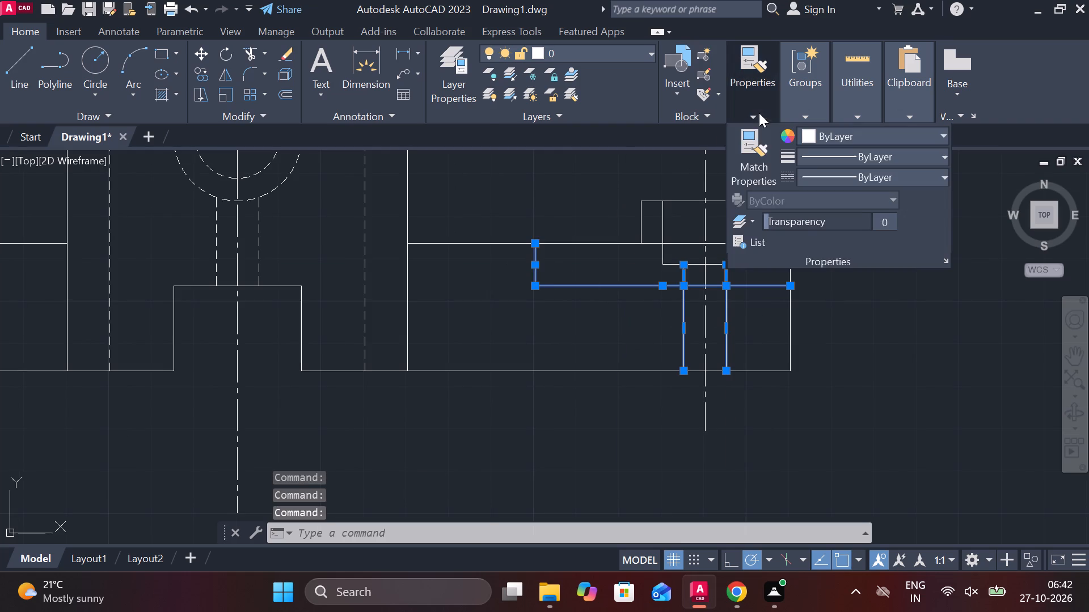
{"action": "left_click", "coordinate": [830, 172]}
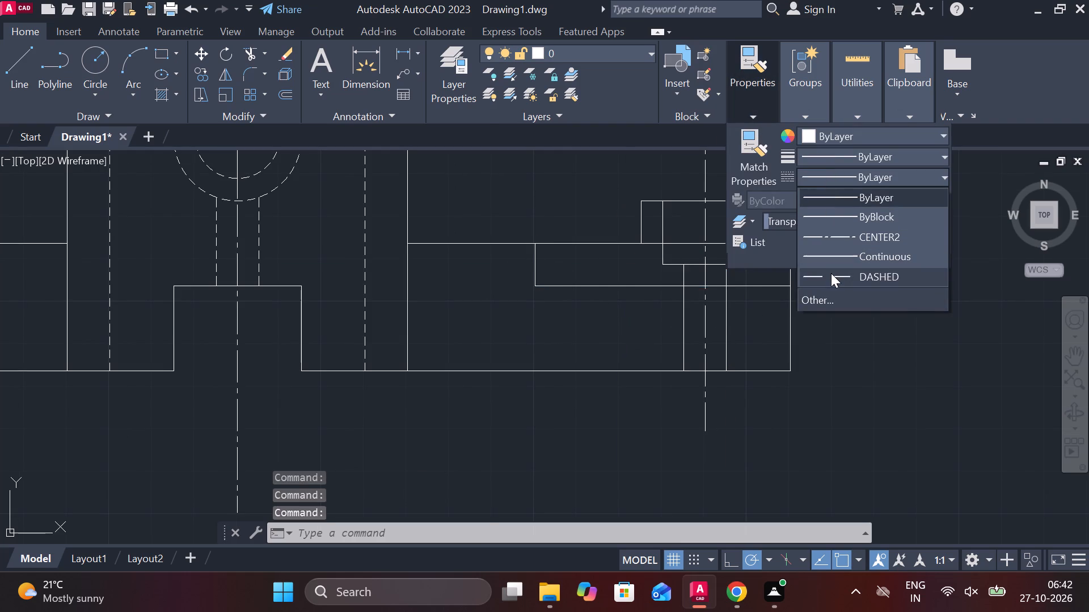
{"action": "left_click", "coordinate": [831, 273]}
{"action": "key", "text": "Escape"}
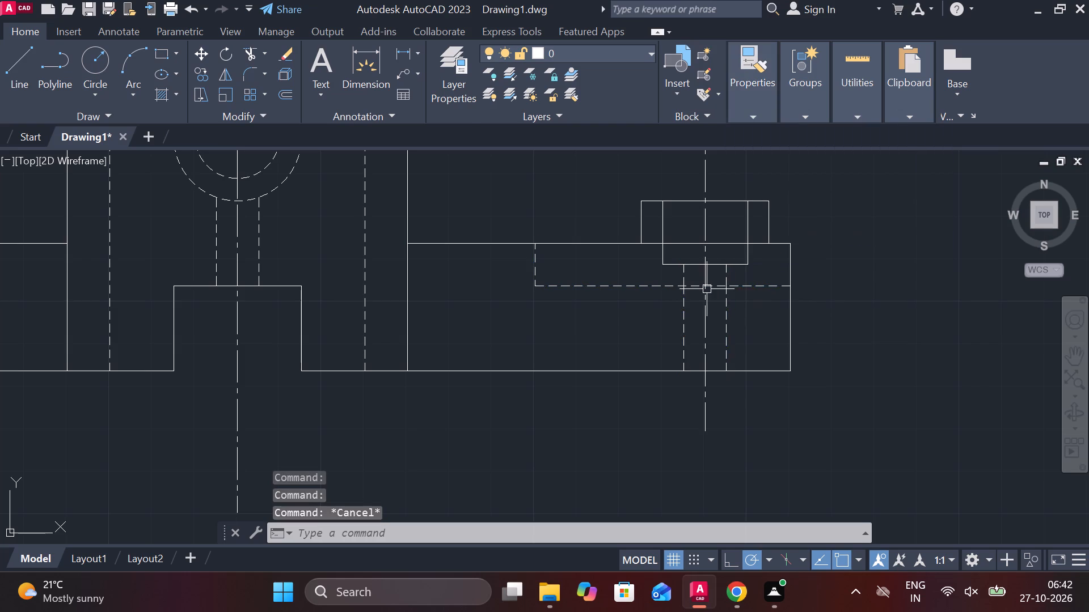
Select the bottom line and the left side line of the recess below the boss.
{"action": "scroll", "coordinate": [707, 289], "scroll_direction": "up", "scroll_amount": 2}
{"action": "middle_click_drag", "start_coordinate": [804, 330], "coordinate": [770, 383]}
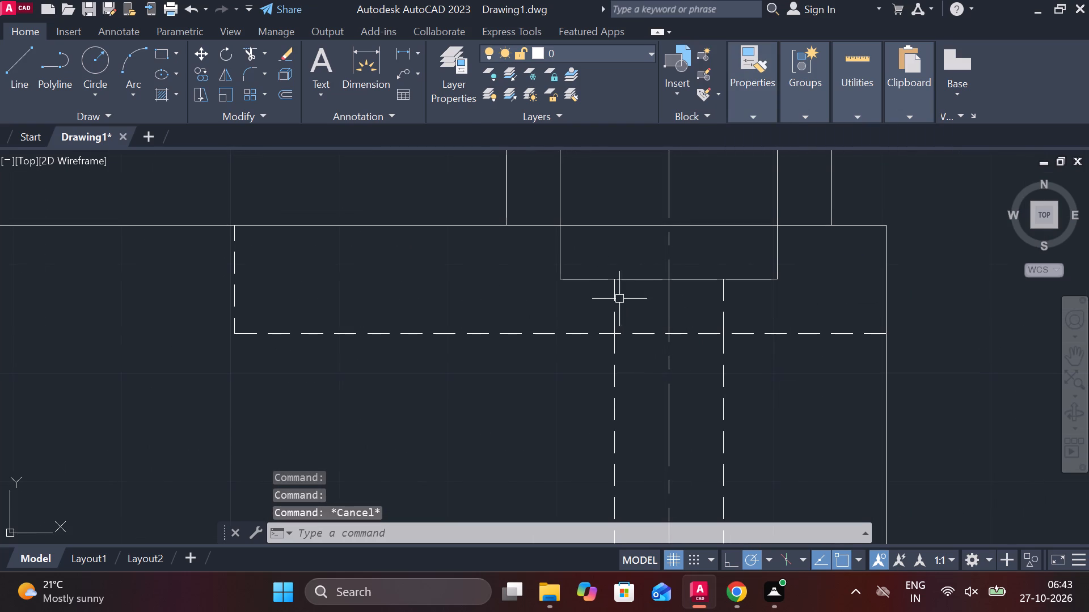
{"action": "left_click", "coordinate": [605, 283]}
{"action": "left_click", "coordinate": [561, 238]}
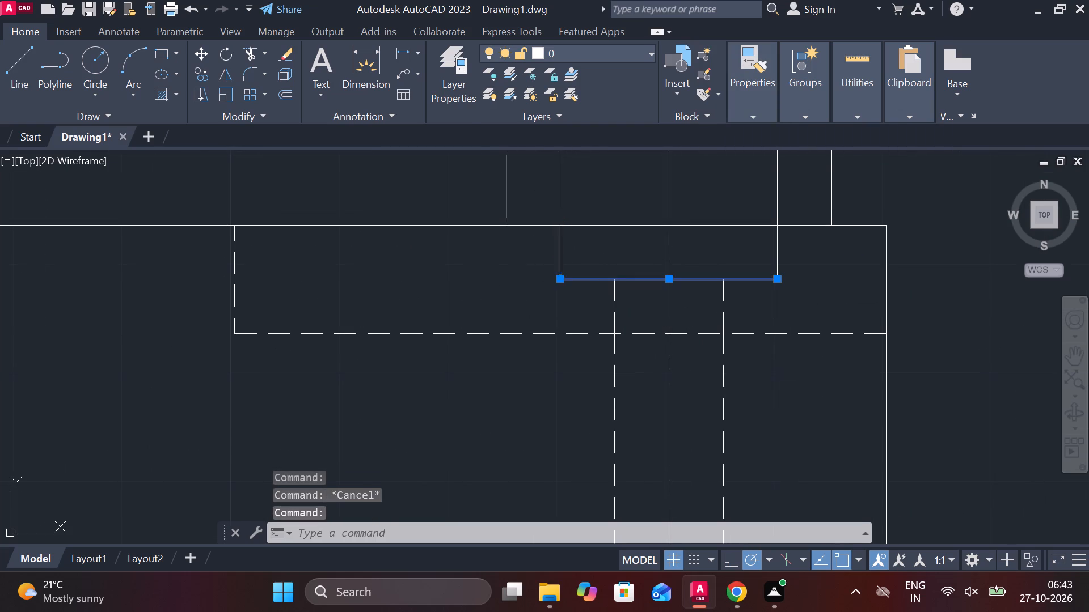
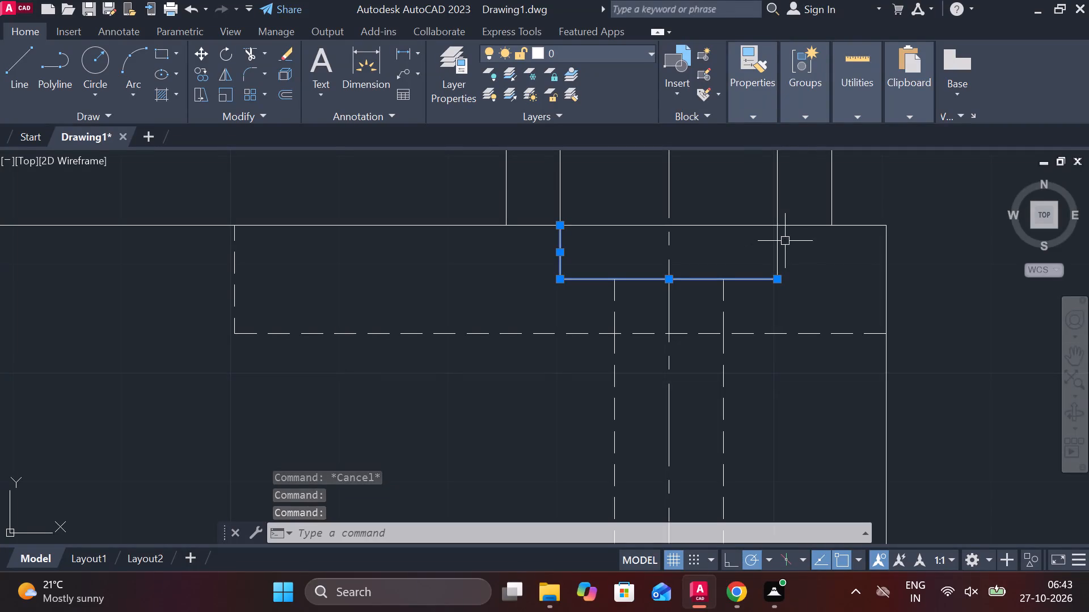
Join the connected edges of the bolt boss's counterbore outline in the front view into one polyline.
{"action": "left_click", "coordinate": [776, 241]}
{"action": "left_click", "coordinate": [775, 197]}
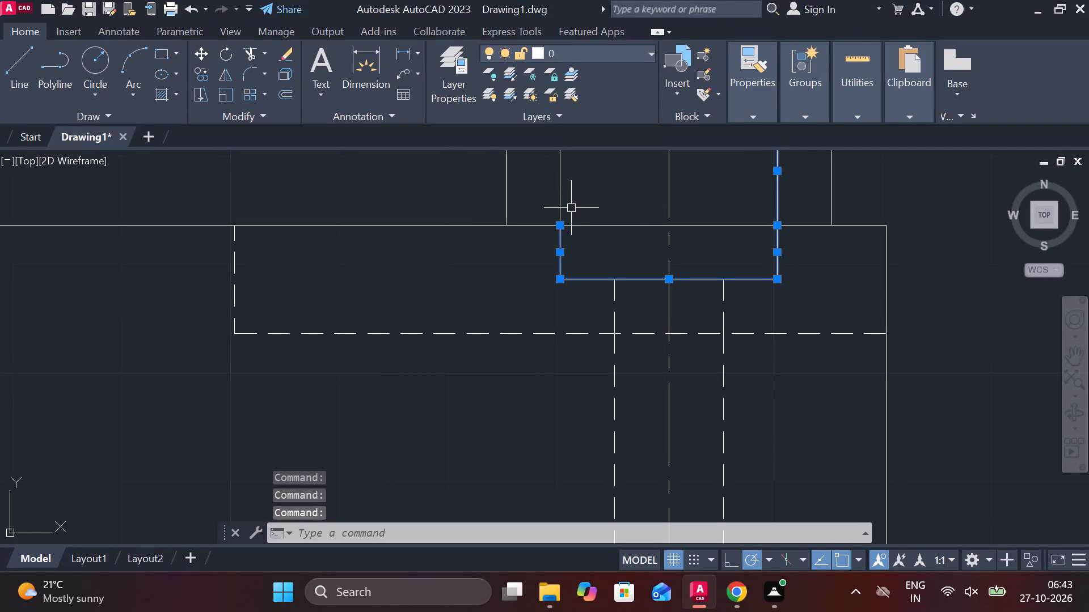
{"action": "left_click", "coordinate": [560, 196]}
{"action": "key", "text": "j"}
{"action": "key", "text": "Return"}
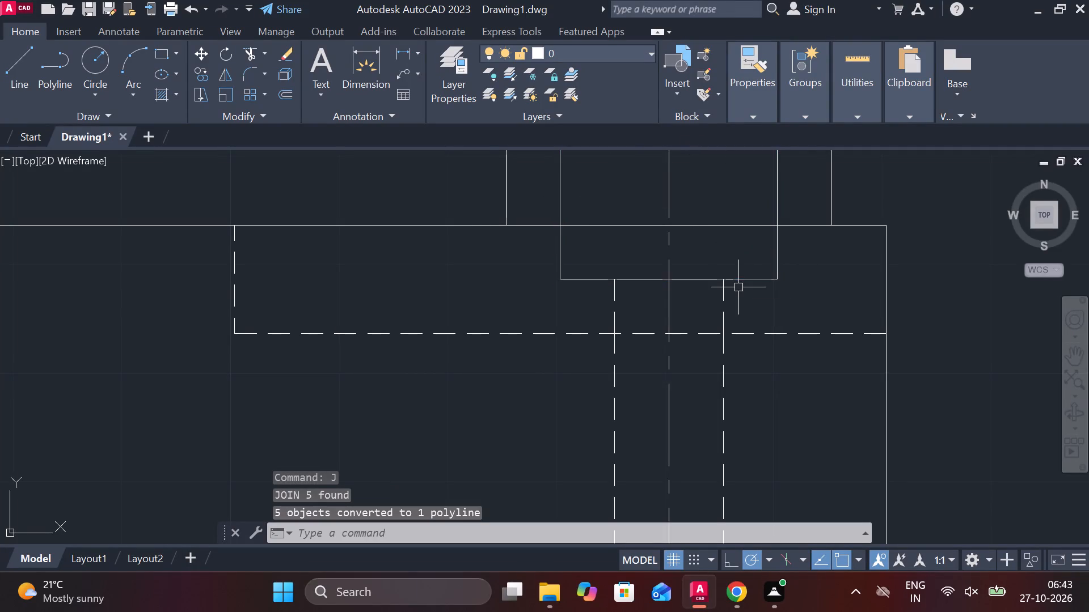
Change the joined counterbore outline's linetype to DASHED.
{"action": "left_click", "coordinate": [575, 282]}
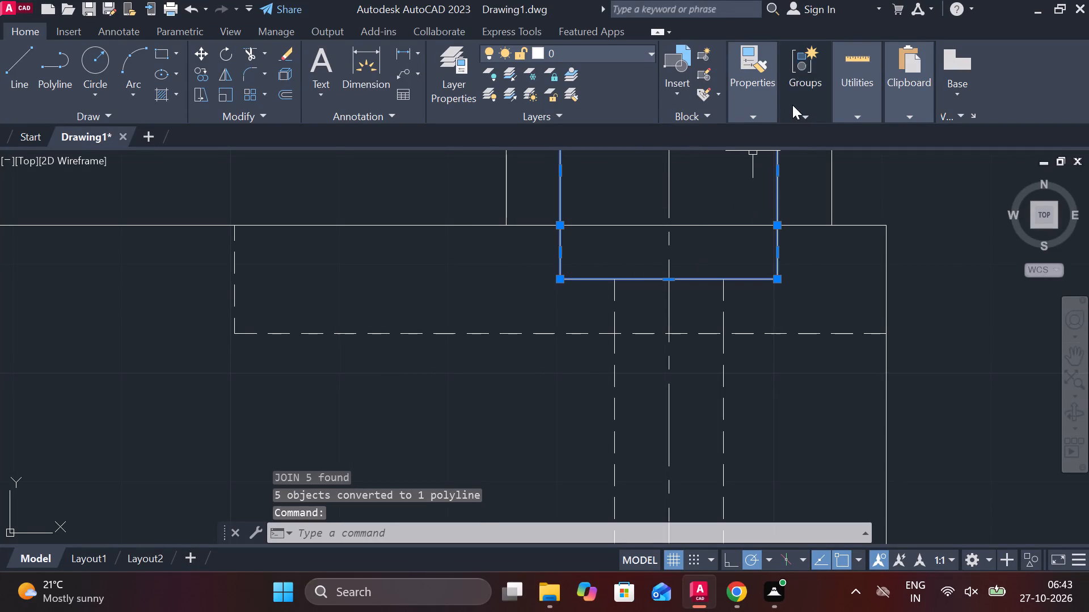
{"action": "left_click", "coordinate": [759, 113]}
{"action": "left_click", "coordinate": [809, 169]}
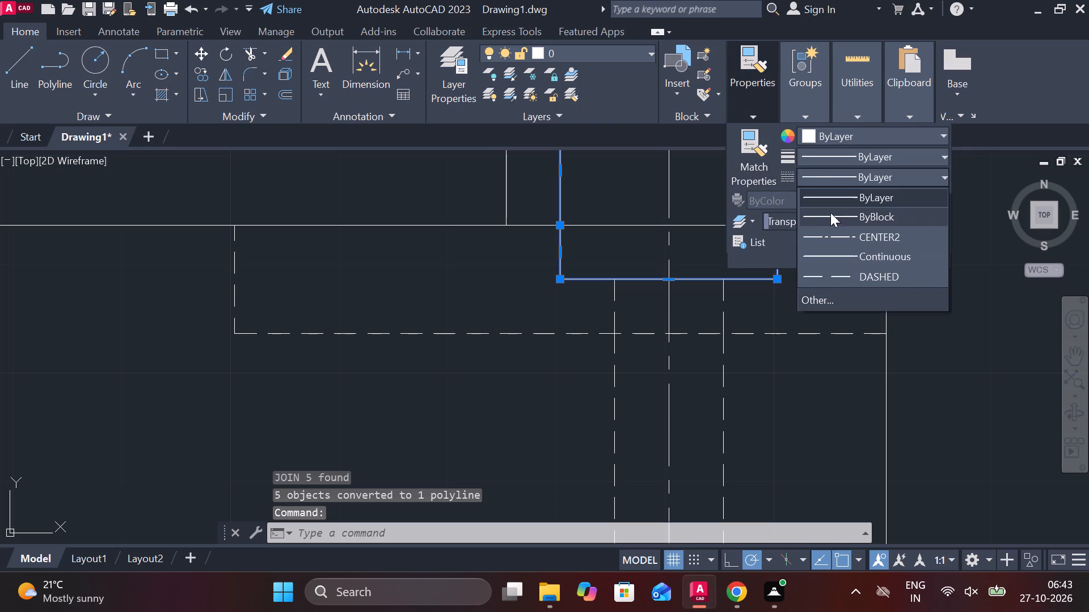
{"action": "left_click", "coordinate": [849, 273]}
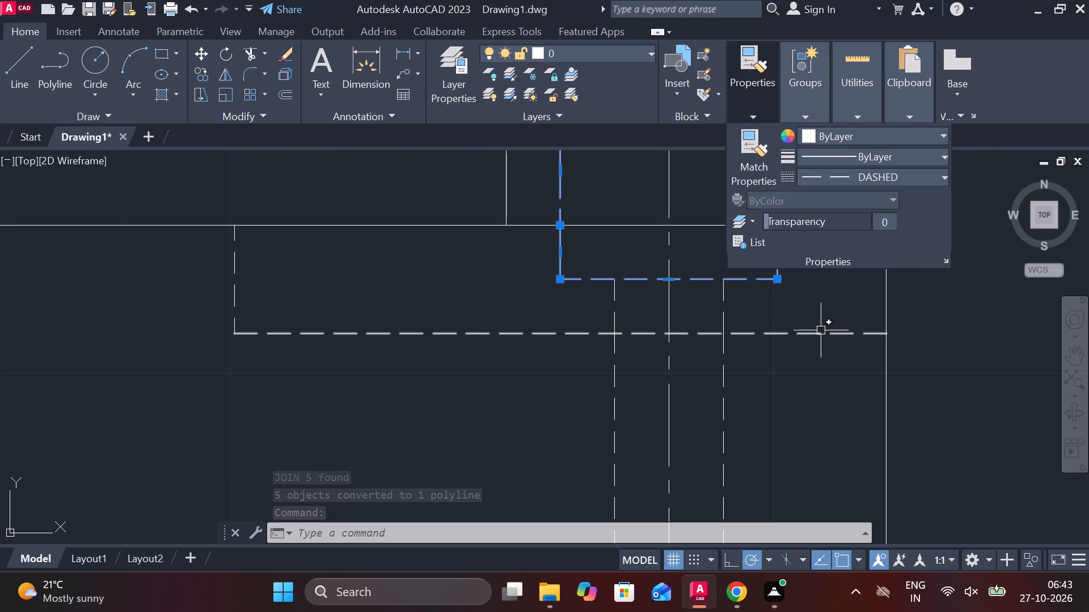
{"action": "key", "text": "Escape"}
Project a vertical line about 207 units long from the dashed arc's outermost point in the top view down past the front view's base.
{"action": "scroll", "coordinate": [821, 330], "scroll_direction": "down", "scroll_amount": 2}
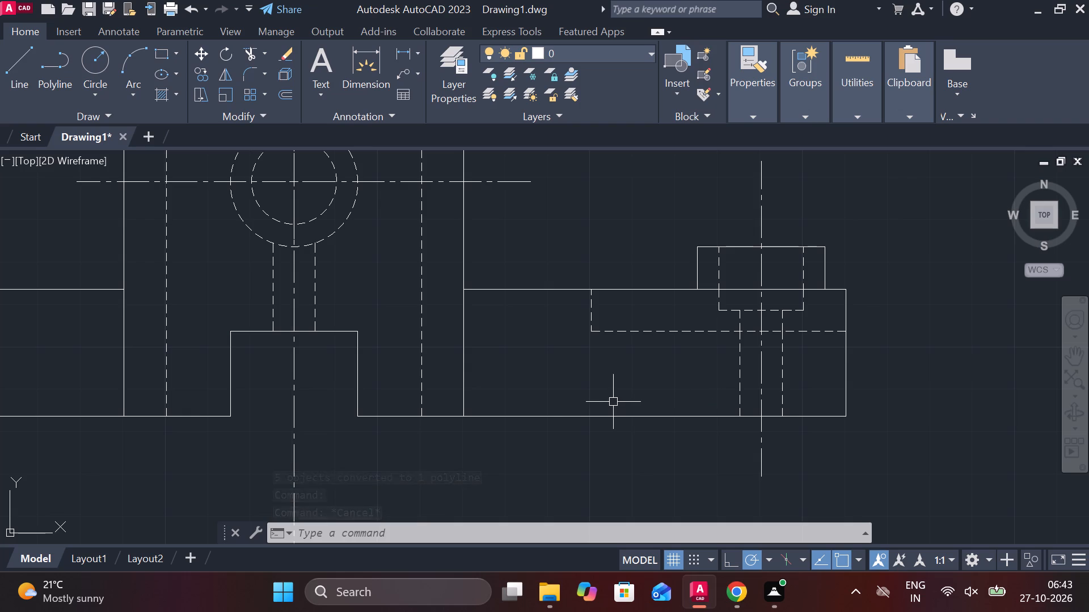
{"action": "scroll", "coordinate": [552, 392], "scroll_direction": "down", "scroll_amount": 1}
{"action": "middle_click_drag", "start_coordinate": [508, 392], "coordinate": [829, 372]}
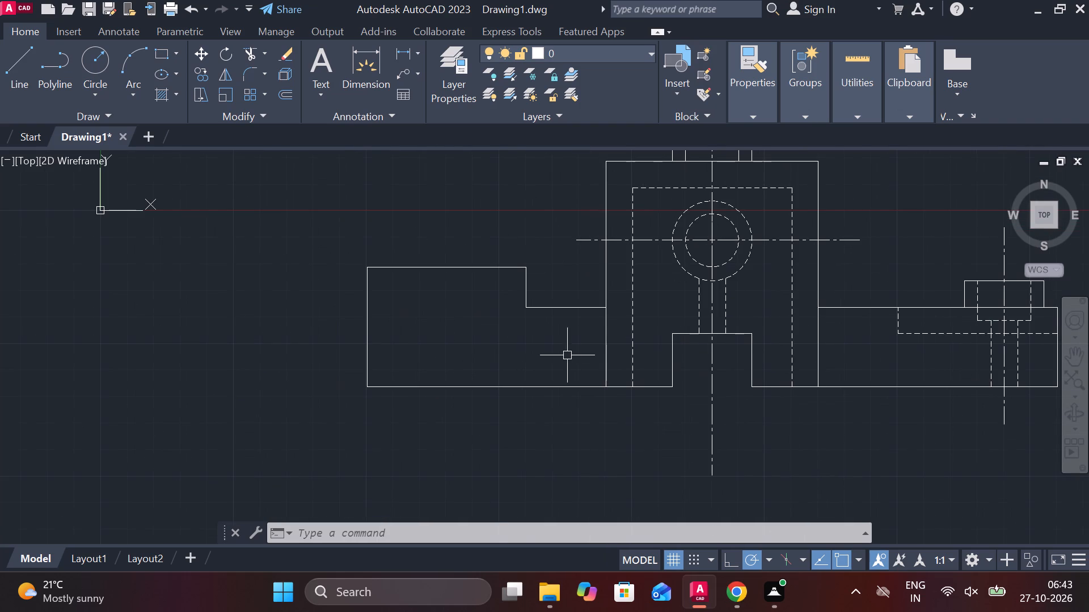
{"action": "scroll", "coordinate": [501, 359], "scroll_direction": "up", "scroll_amount": 1}
{"action": "scroll", "coordinate": [501, 359], "scroll_direction": "down", "scroll_amount": 2}
{"action": "middle_click_drag", "start_coordinate": [512, 331], "coordinate": [520, 378]}
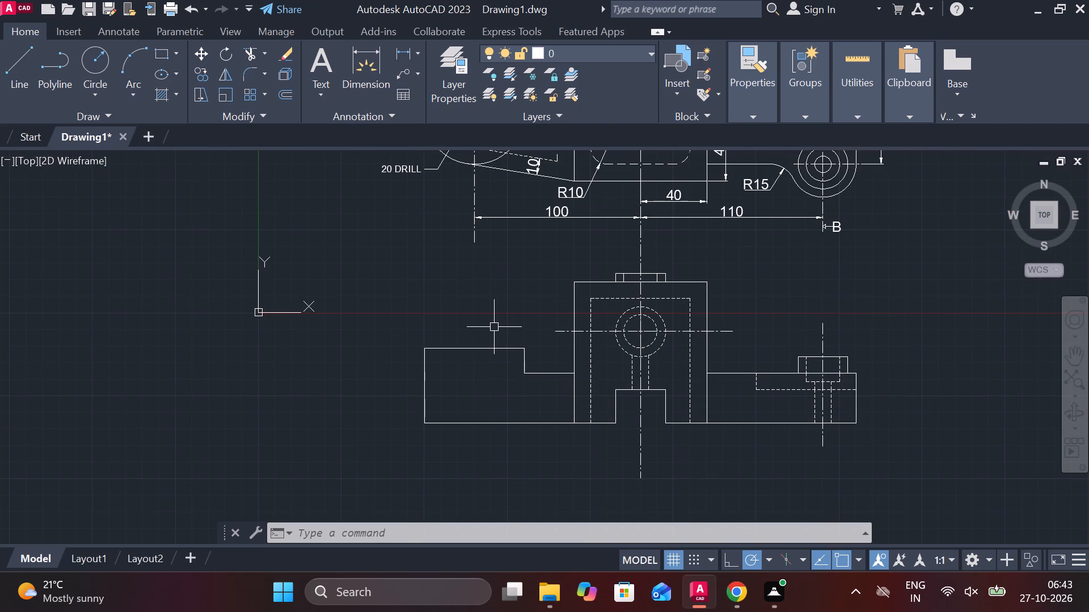
{"action": "key", "text": "l"}
{"action": "key", "text": "Return"}
{"action": "middle_click_drag", "start_coordinate": [455, 325], "coordinate": [485, 375]}
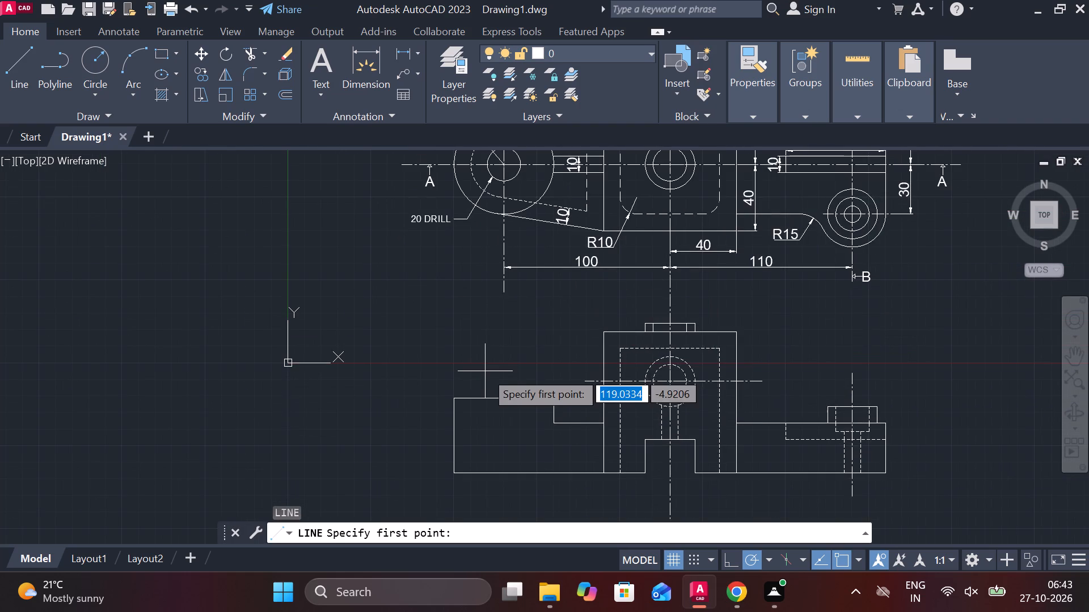
{"action": "left_click", "coordinate": [467, 169]}
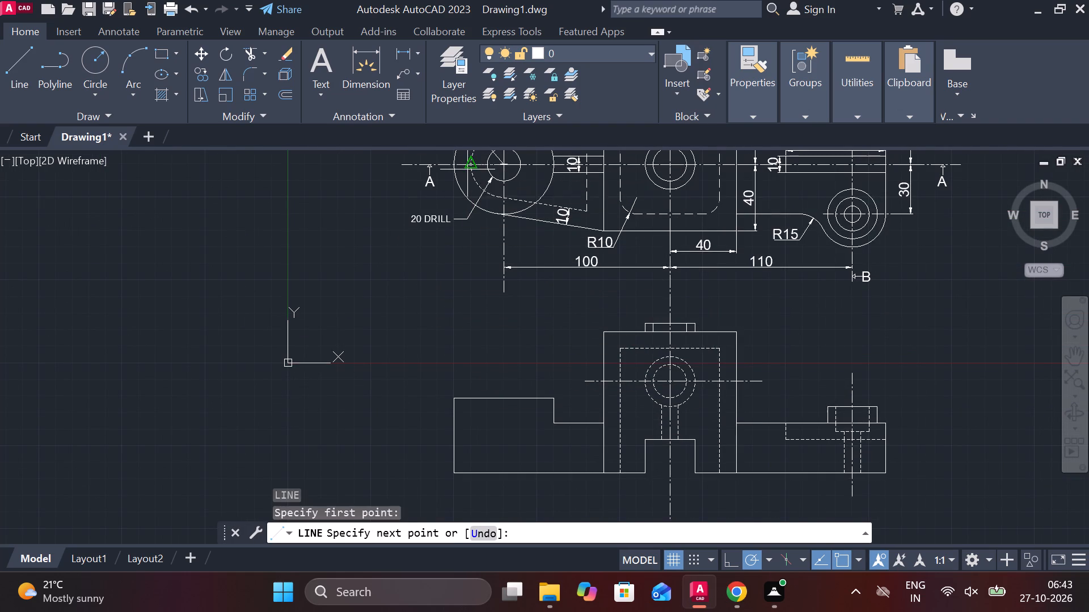
{"action": "middle_click_drag", "start_coordinate": [409, 491], "coordinate": [438, 344]}
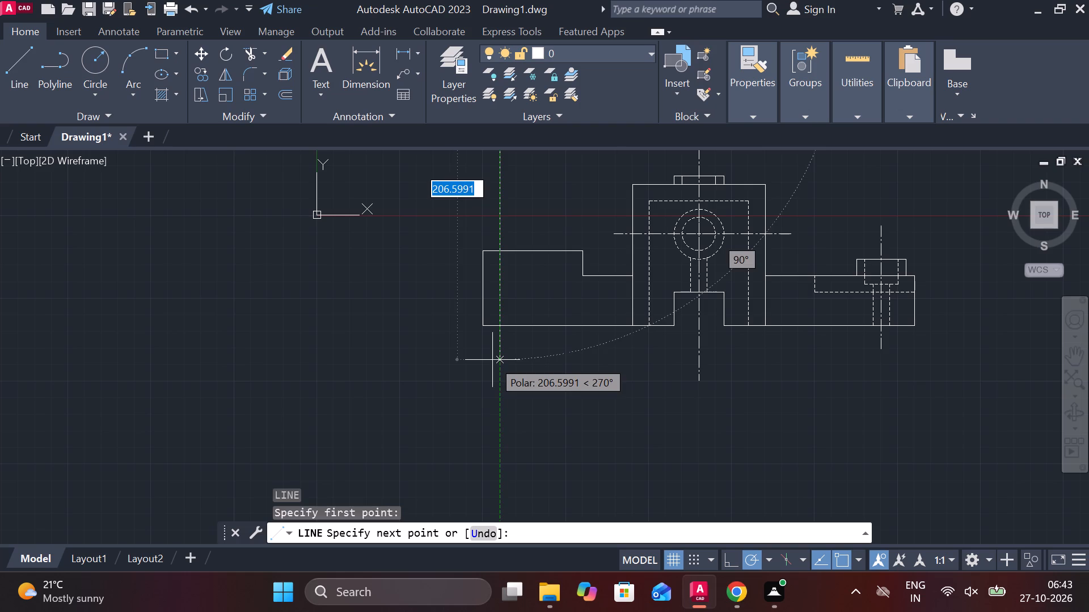
{"action": "left_click", "coordinate": [492, 360]}
{"action": "key", "text": "Escape"}
Trim the projection line above and below the front view's left block, keeping only the part inside the block.
{"action": "type", "text": "TR"}
{"action": "key", "text": "space"}
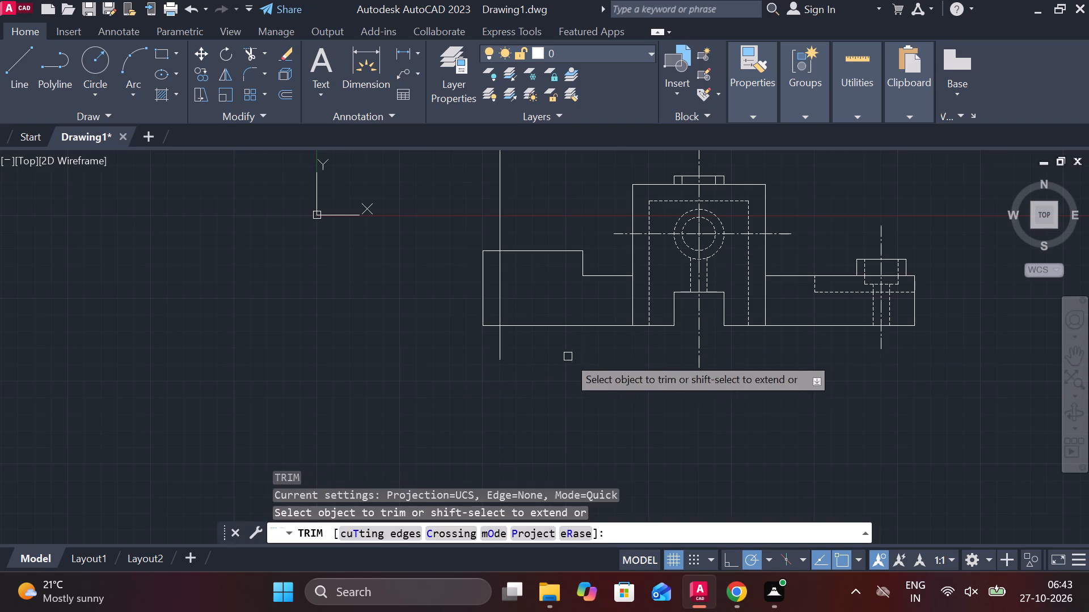
{"action": "left_click_drag", "start_coordinate": [537, 346], "coordinate": [496, 347]}
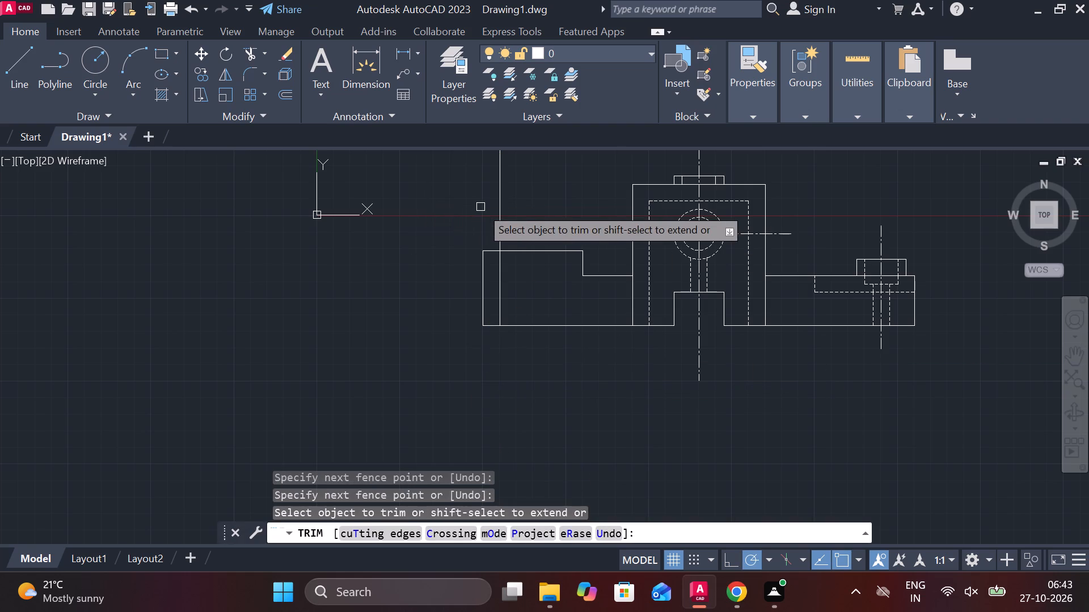
{"action": "left_click_drag", "start_coordinate": [482, 207], "coordinate": [494, 211]}
{"action": "left_click", "coordinate": [519, 217]}
{"action": "left_click_drag", "start_coordinate": [518, 217], "coordinate": [513, 217]}
{"action": "left_click", "coordinate": [497, 212]}
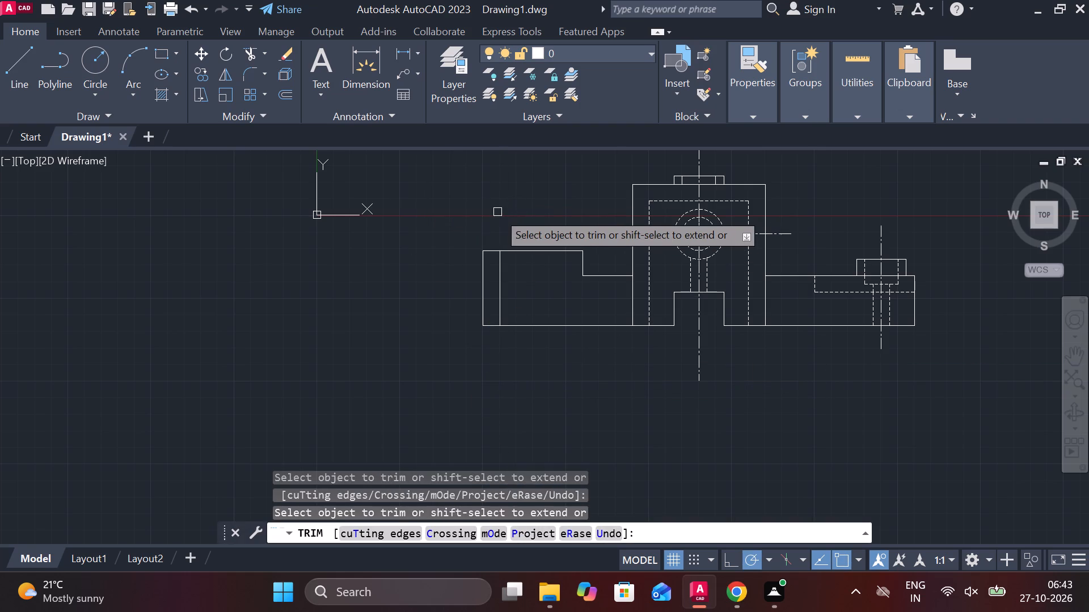
{"action": "middle_click_drag", "start_coordinate": [484, 212], "coordinate": [459, 441]}
{"action": "middle_click_drag", "start_coordinate": [458, 410], "coordinate": [448, 167]}
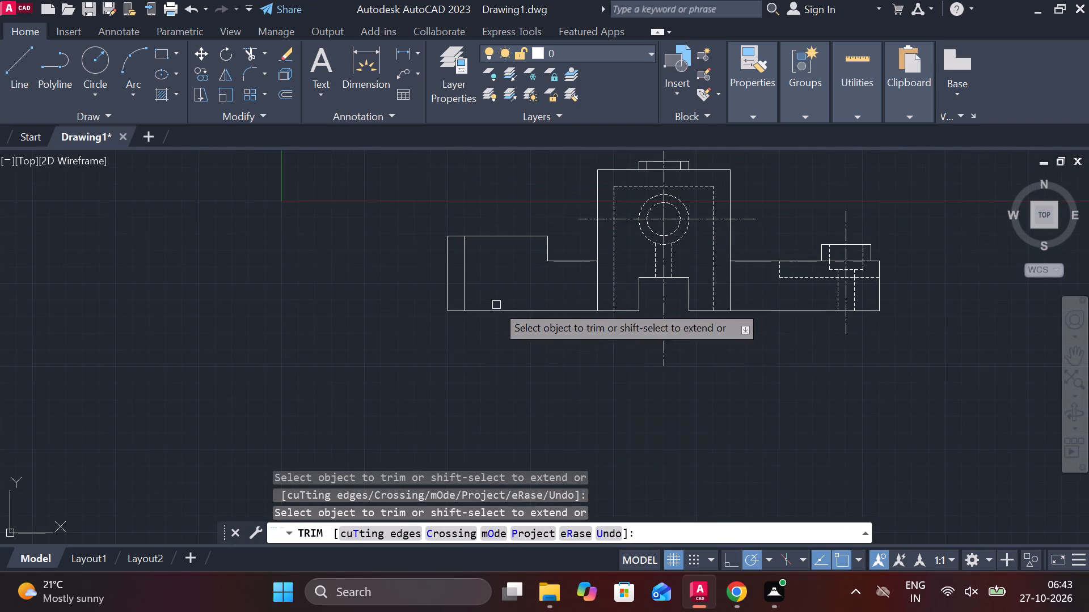
{"action": "scroll", "coordinate": [495, 333], "scroll_direction": "up", "scroll_amount": 2}
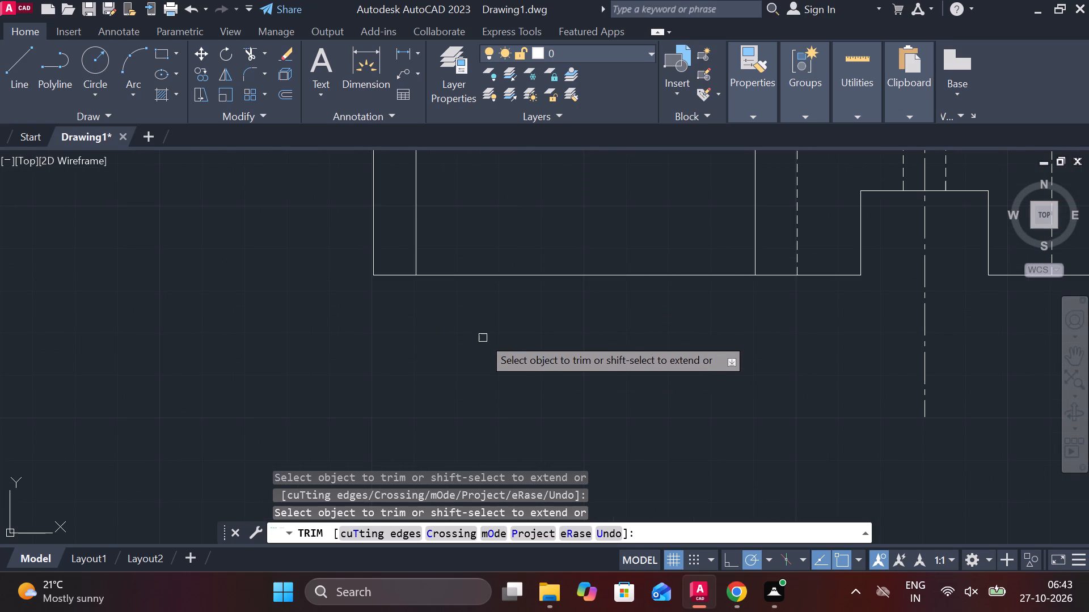
{"action": "middle_click_drag", "start_coordinate": [476, 333], "coordinate": [490, 393]}
{"action": "key", "text": "Escape"}
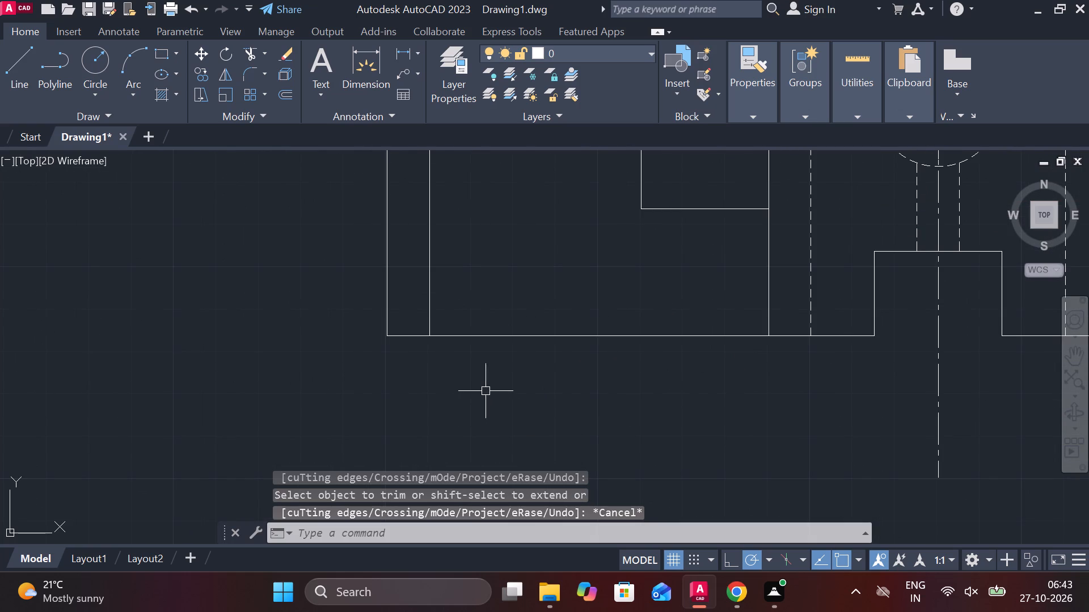
Draw an inclined rib line from the left block's upper inner corner to the central block's upper left corner.
{"action": "middle_click_drag", "start_coordinate": [545, 399], "coordinate": [419, 464]}
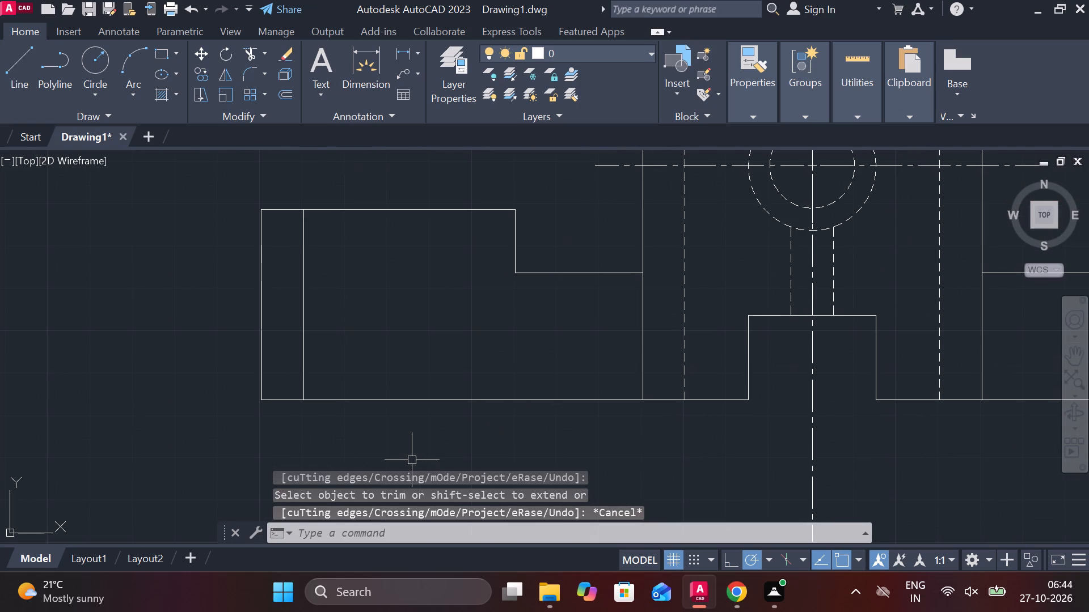
{"action": "scroll", "coordinate": [412, 460], "scroll_direction": "down", "scroll_amount": 1}
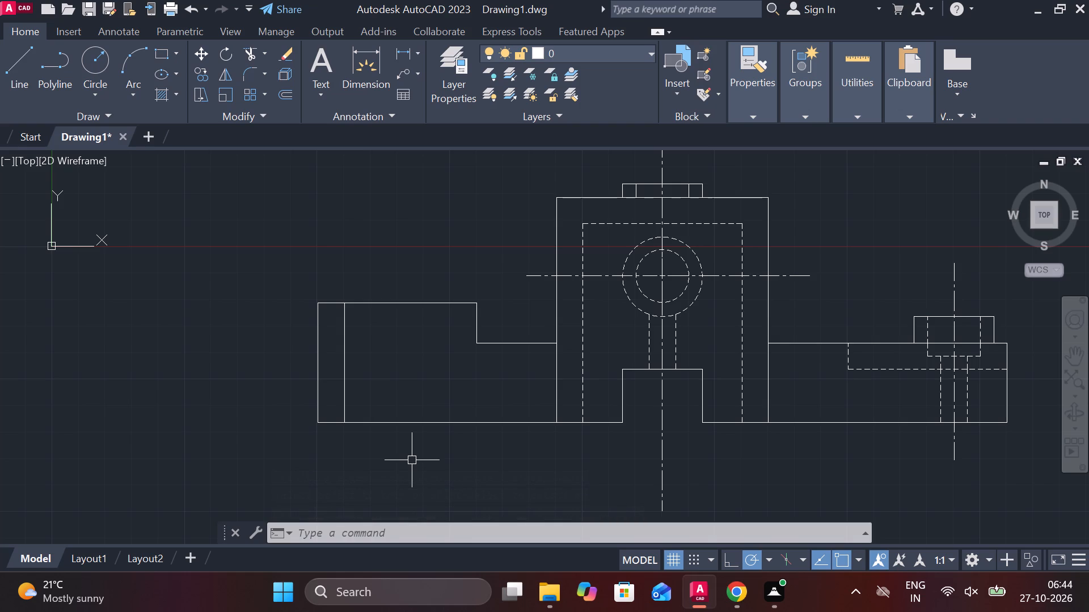
{"action": "key", "text": "l"}
{"action": "key", "text": "Return"}
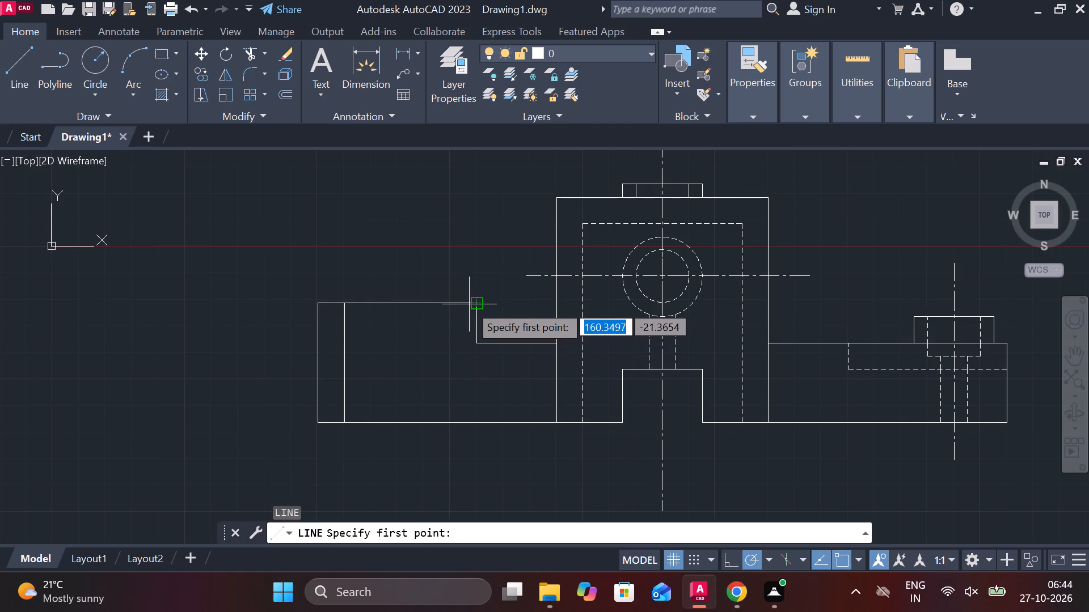
{"action": "left_click", "coordinate": [469, 304]}
{"action": "left_click", "coordinate": [555, 198]}
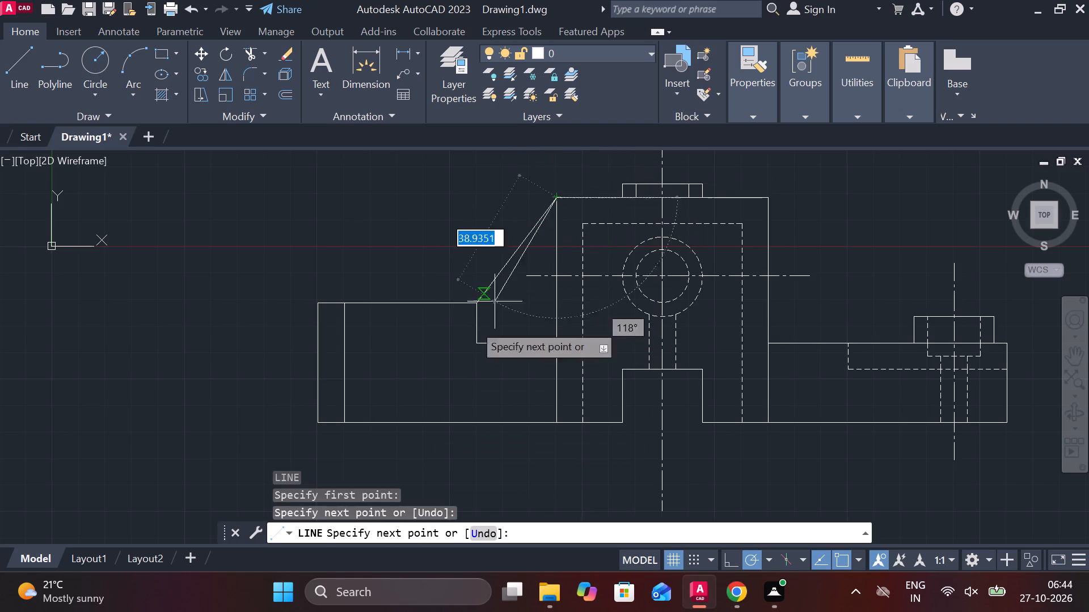
{"action": "key", "text": "Escape"}
Draw a vertical line along the central block's left edge from the base up to the lower step.
{"action": "middle_click_drag", "start_coordinate": [372, 398], "coordinate": [406, 382]}
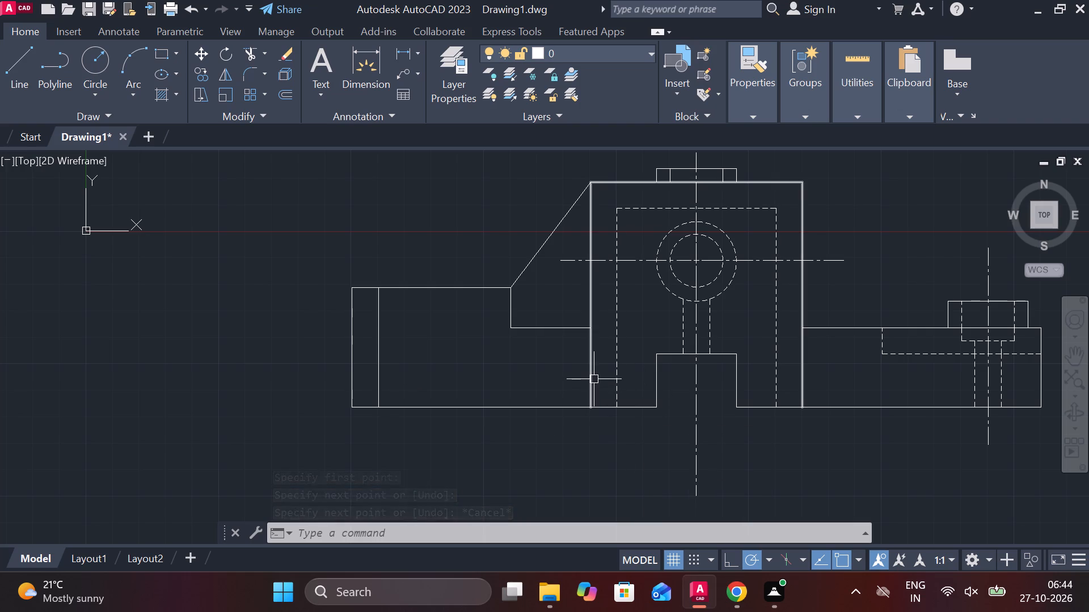
{"action": "key", "text": "l"}
{"action": "key", "text": "Return"}
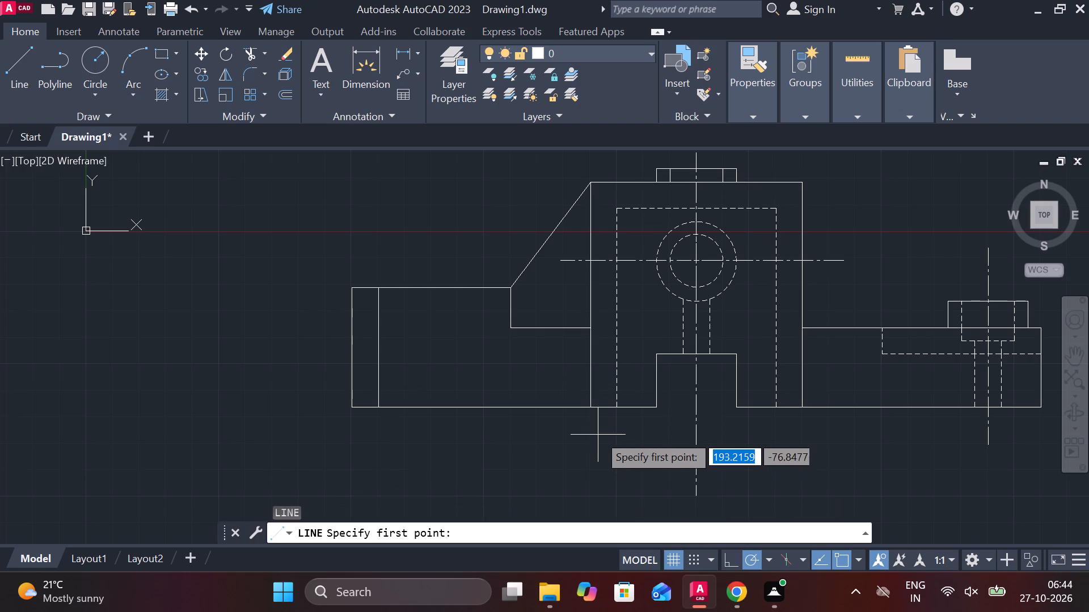
{"action": "left_click", "coordinate": [595, 405]}
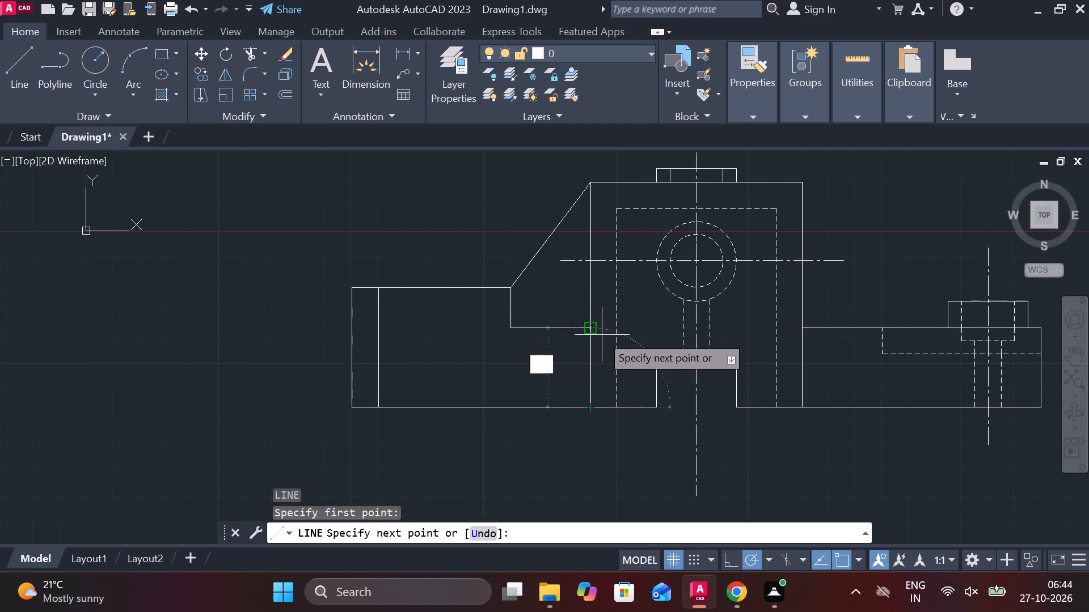
{"action": "left_click", "coordinate": [587, 331]}
{"action": "key", "text": "Escape"}
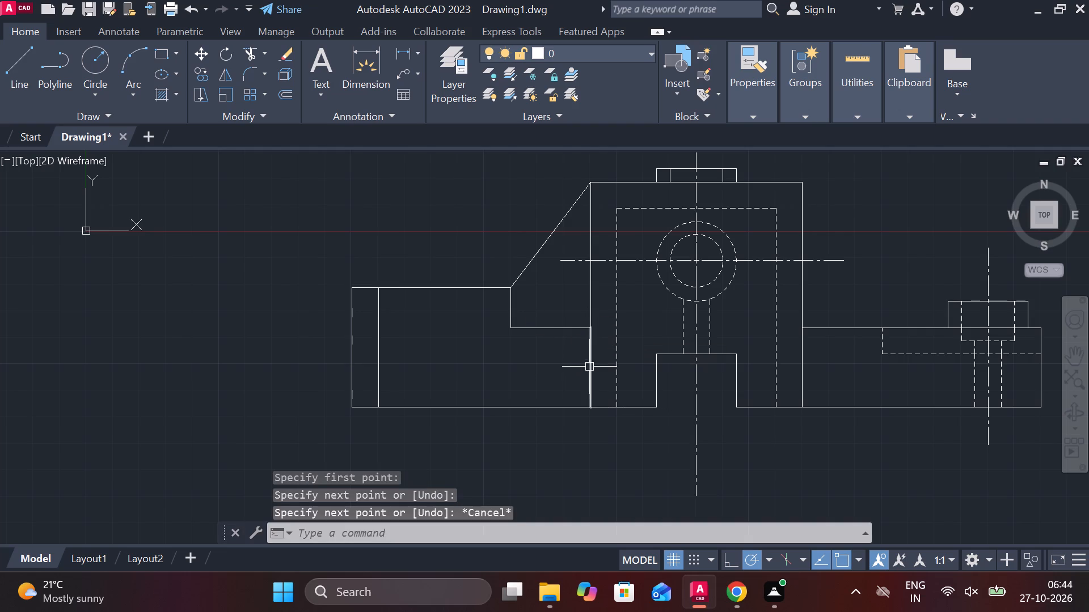
Offset the new vertical line by 10 towards the left block.
{"action": "left_click", "coordinate": [589, 367]}
{"action": "key", "text": "o"}
{"action": "key", "text": "Return"}
{"action": "key", "text": "Return"}
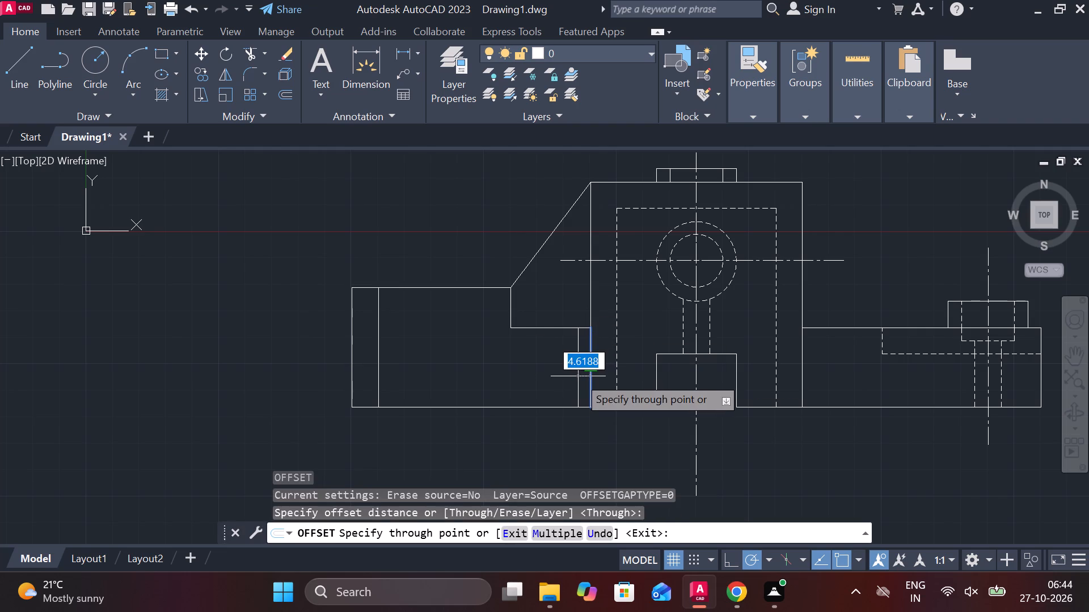
{"action": "type", "text": "10"}
{"action": "key", "text": "Return"}
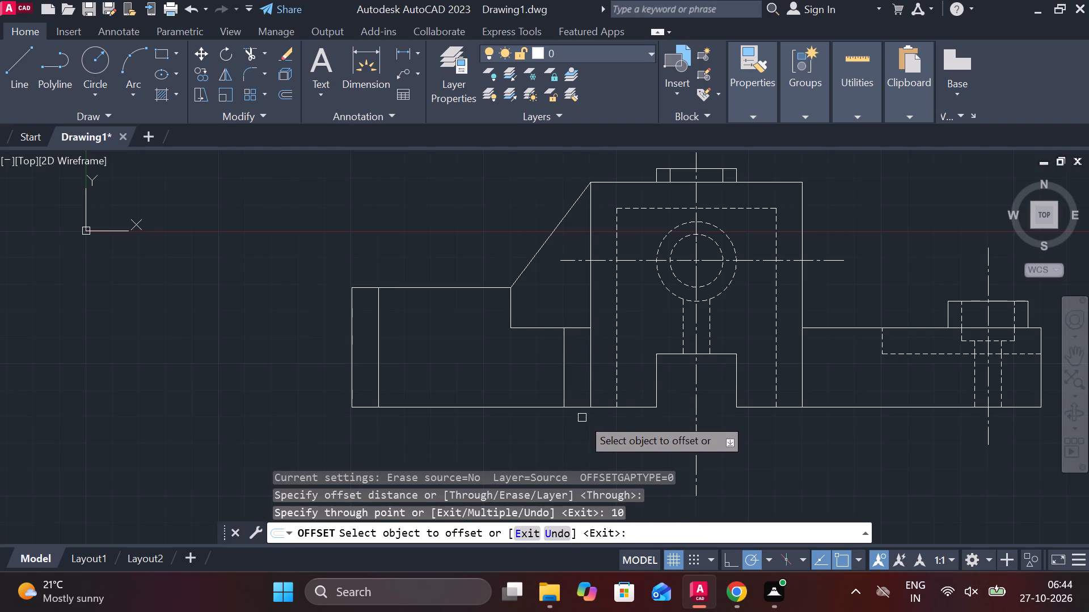
{"action": "key", "text": "Escape"}
Erase the original short vertical line on the central block's left edge.
{"action": "left_click", "coordinate": [593, 356]}
{"action": "type", "text": "E"}
{"action": "key", "text": "space"}
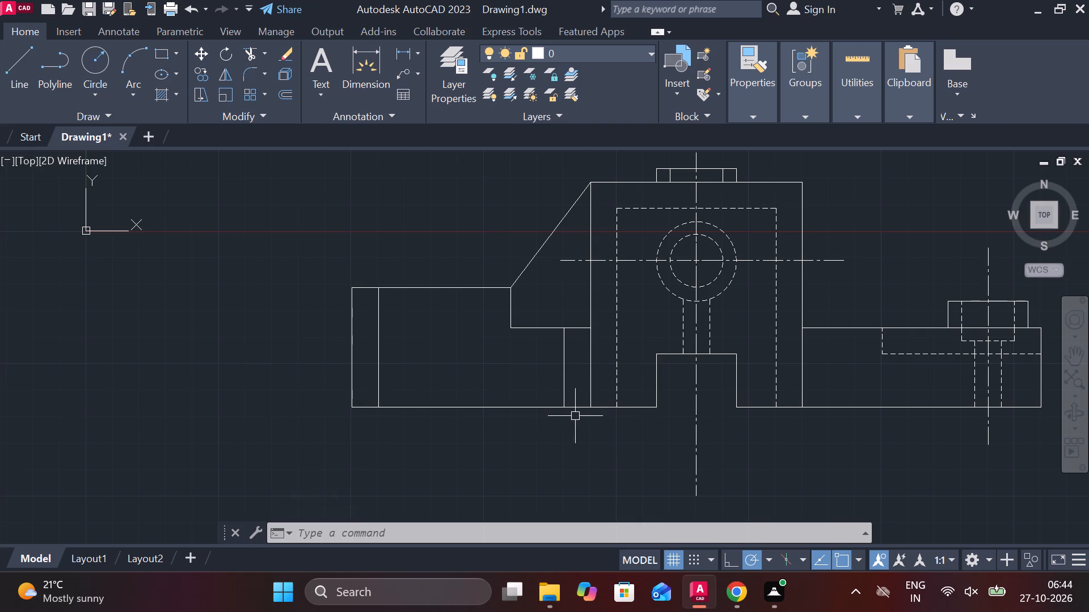
Draw a horizontal line 15 above the base, connecting the left block's inner vertical line to the offset line.
{"action": "key", "text": "l"}
{"action": "key", "text": "Return"}
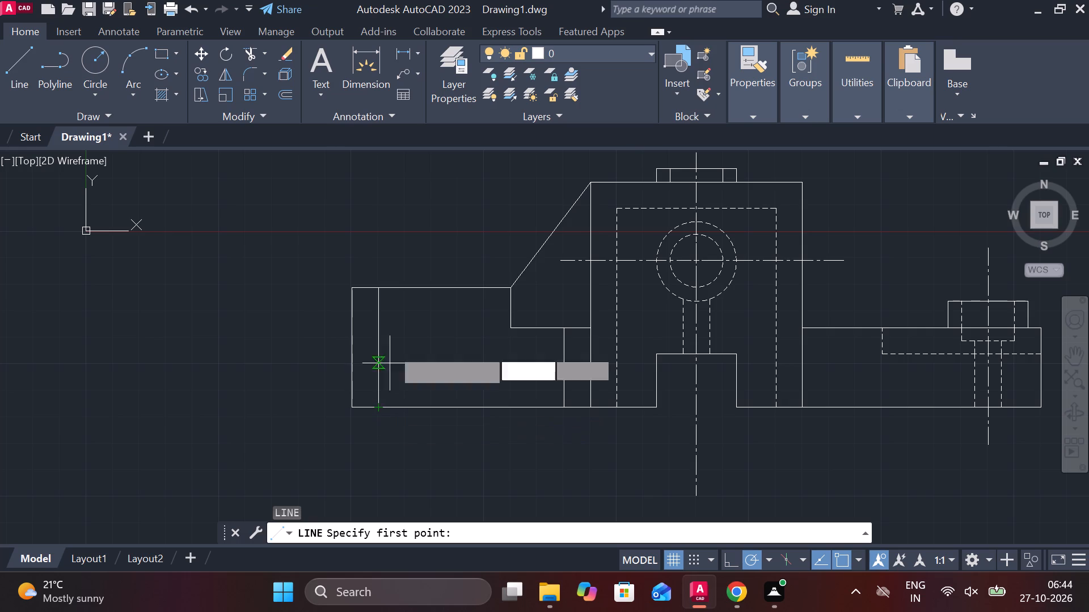
{"action": "type", "text": "15"}
{"action": "key", "text": "space"}
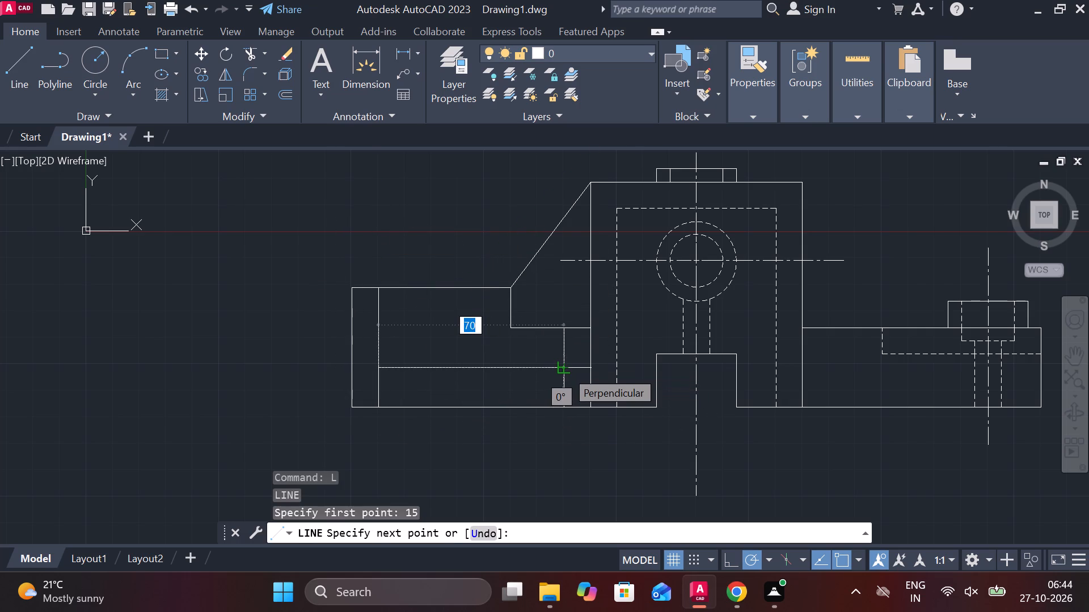
{"action": "left_click", "coordinate": [565, 370]}
{"action": "key", "text": "Escape"}
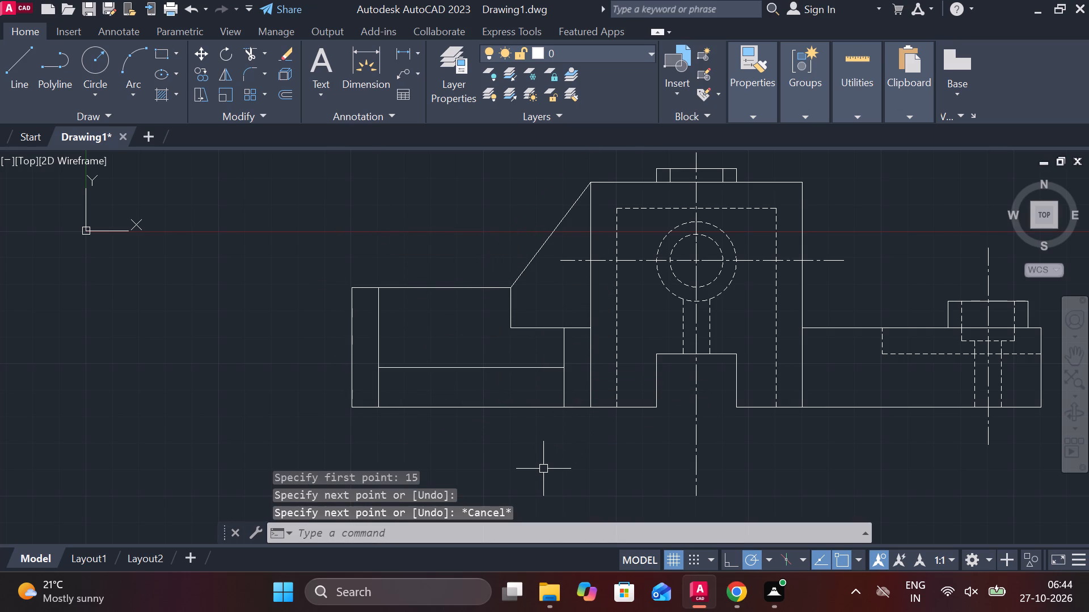
Trim the two inner vertical lines above the horizontal line, leaving a closed recess outline at the left block's base.
{"action": "type", "text": "TR"}
{"action": "key", "text": "space"}
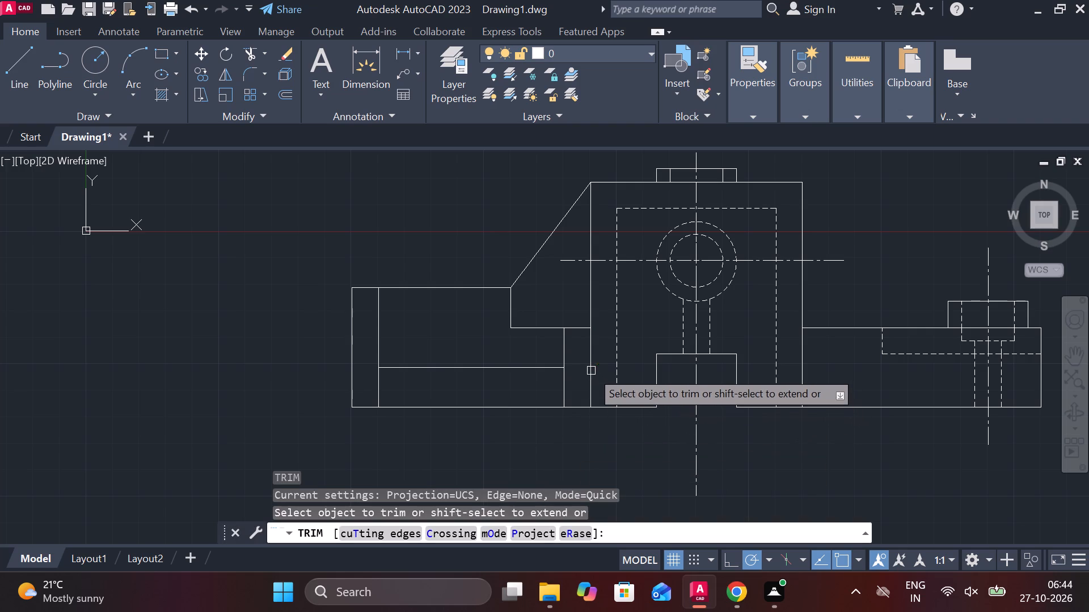
{"action": "left_click", "coordinate": [377, 346]}
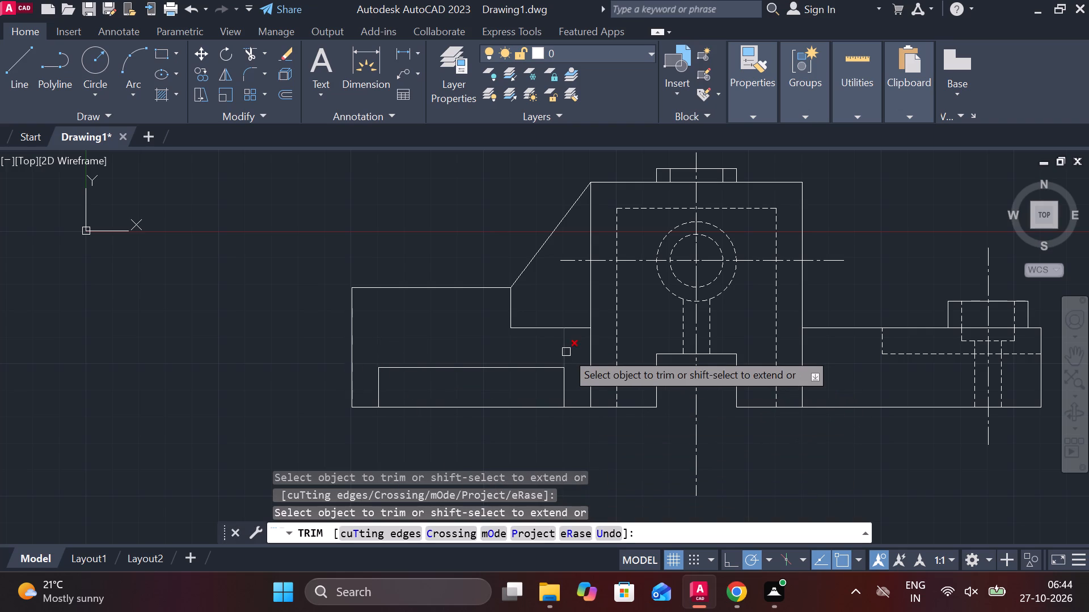
{"action": "left_click", "coordinate": [566, 352]}
{"action": "key", "text": "Escape"}
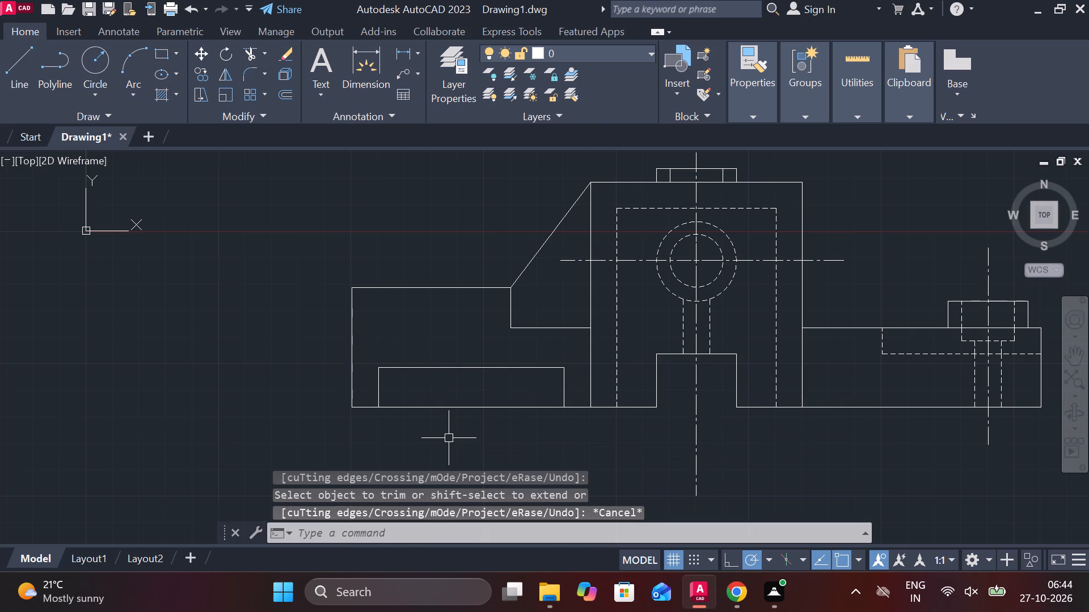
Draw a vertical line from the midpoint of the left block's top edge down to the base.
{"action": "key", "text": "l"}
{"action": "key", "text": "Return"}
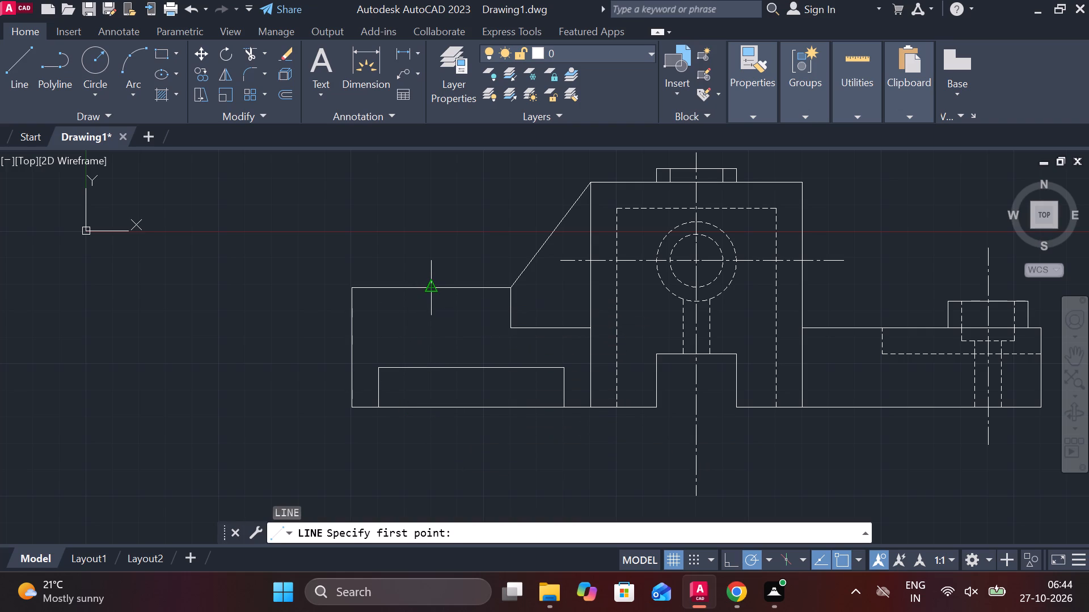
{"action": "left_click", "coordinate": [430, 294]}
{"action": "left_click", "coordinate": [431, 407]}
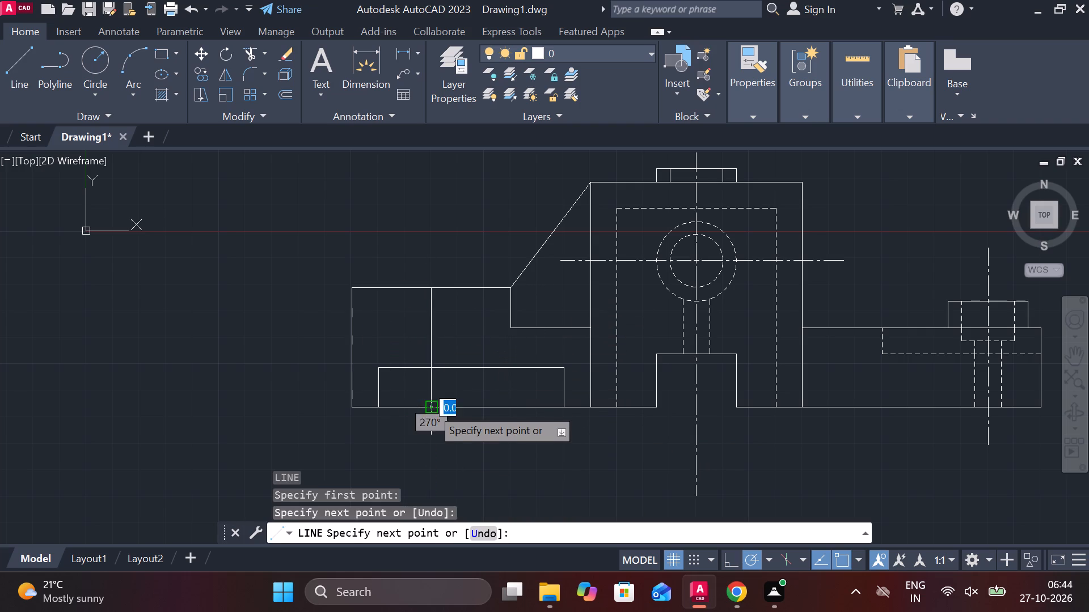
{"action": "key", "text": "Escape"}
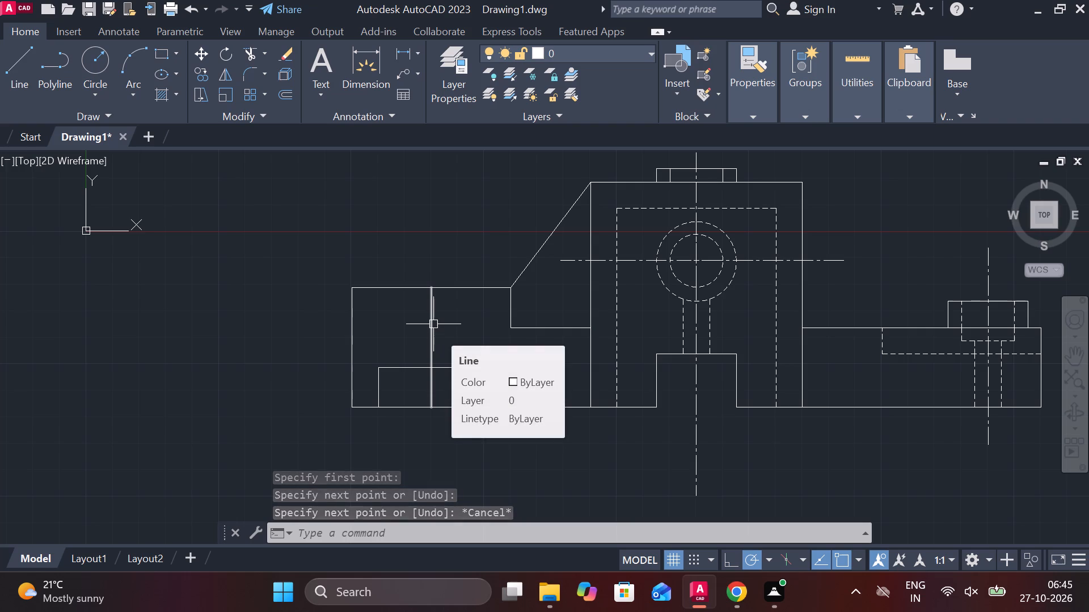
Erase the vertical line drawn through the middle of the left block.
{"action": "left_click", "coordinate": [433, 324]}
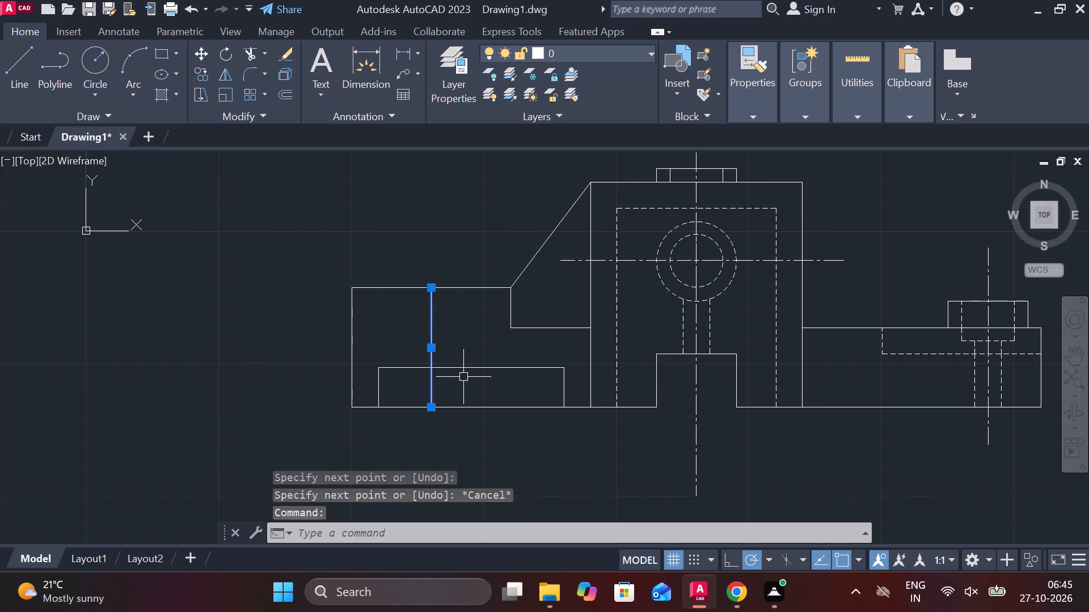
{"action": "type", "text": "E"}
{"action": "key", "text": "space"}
Create a centerline midway between the left block's outer edge and the short vertical step edge.
{"action": "key", "text": "c"}
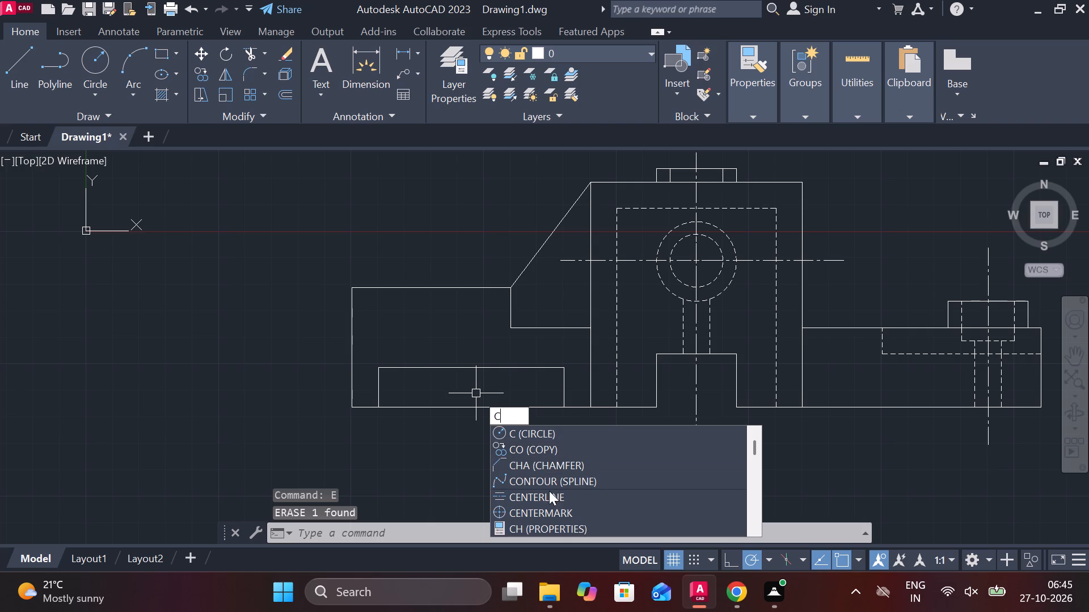
{"action": "left_click", "coordinate": [549, 491]}
{"action": "left_click", "coordinate": [514, 312]}
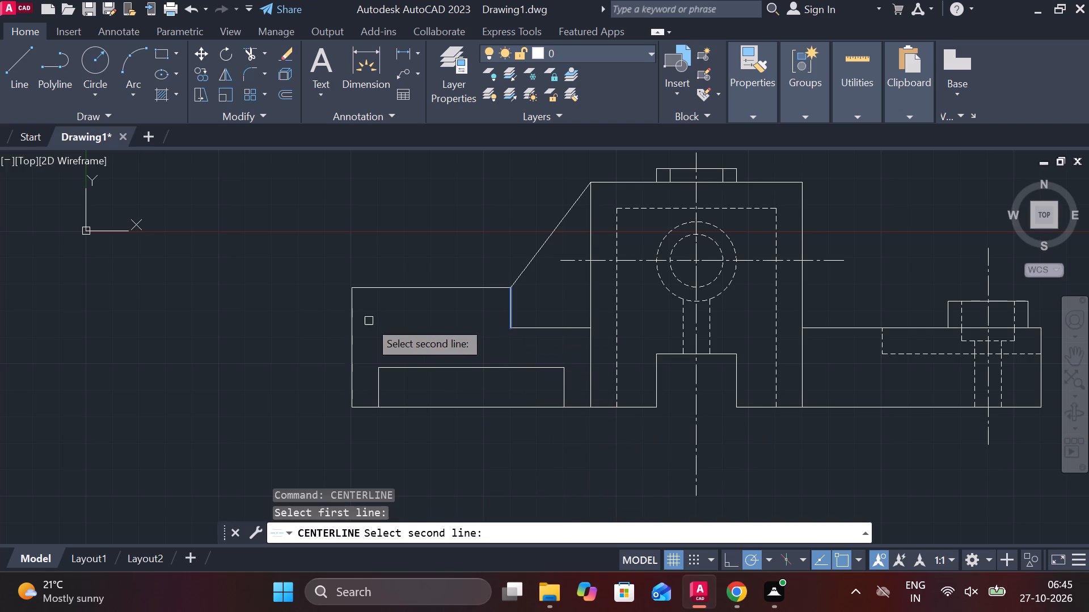
{"action": "left_click", "coordinate": [354, 316]}
{"action": "key", "text": "Escape"}
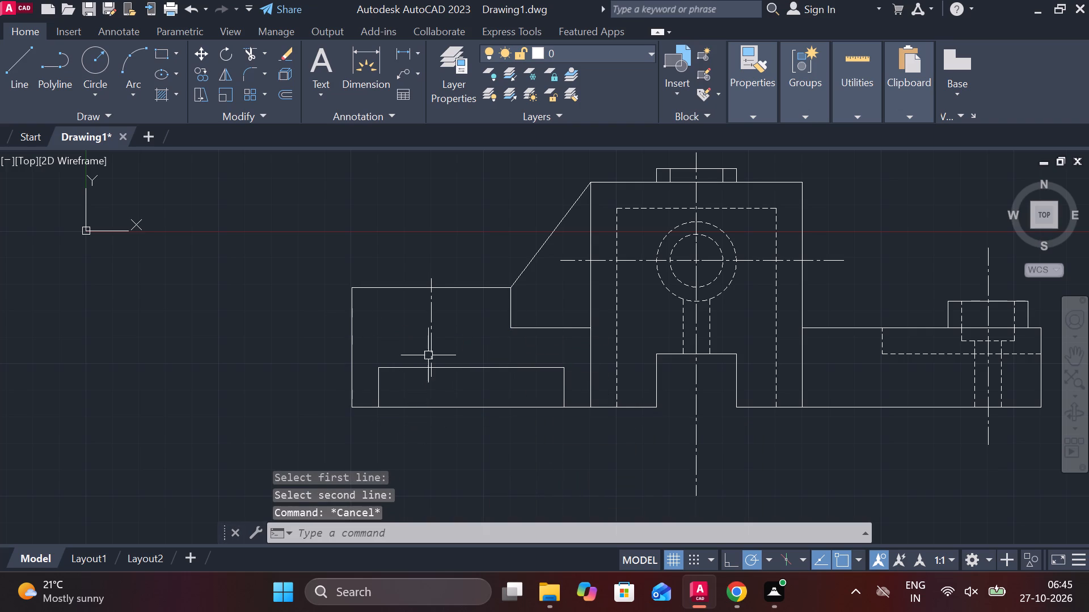
Lengthen the left block's centerline to about 20 above the top edge and past the base below.
{"action": "left_click", "coordinate": [429, 355]}
{"action": "left_click", "coordinate": [433, 278]}
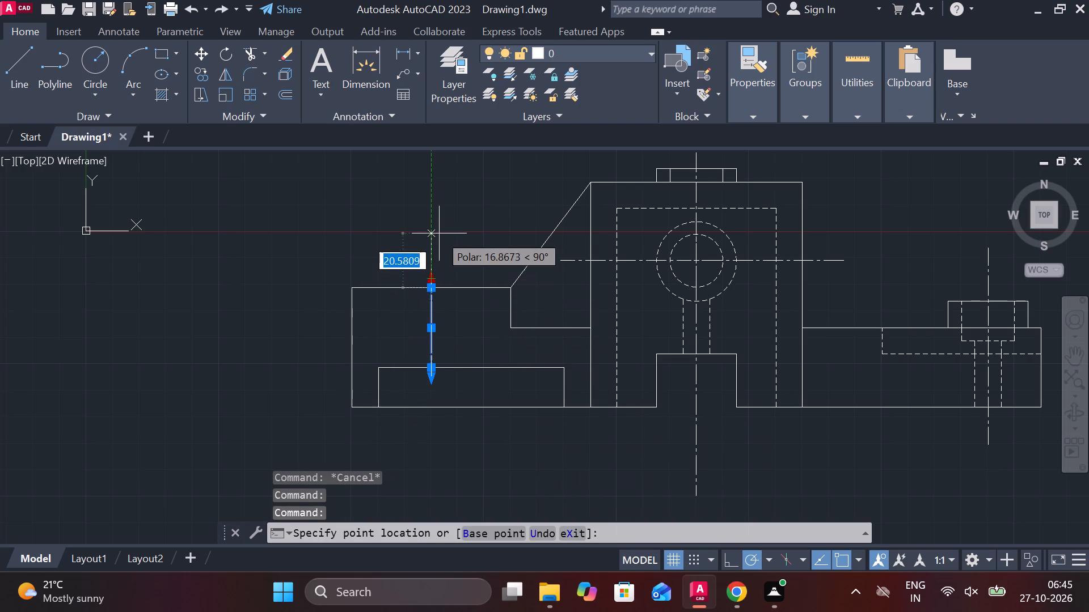
{"action": "left_click", "coordinate": [439, 233]}
{"action": "left_click", "coordinate": [430, 376]}
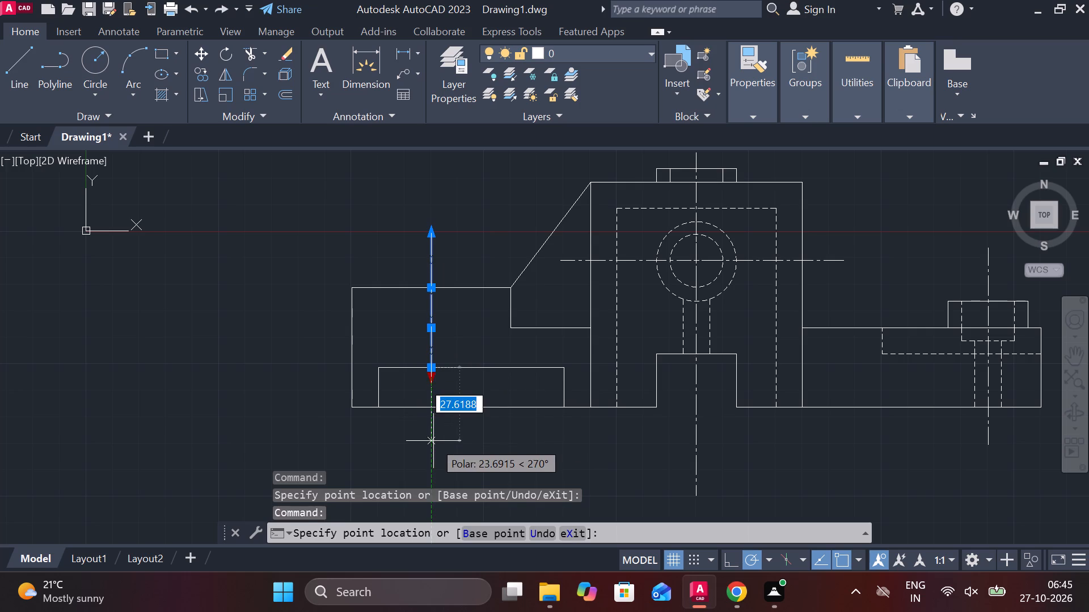
{"action": "left_click", "coordinate": [433, 448]}
{"action": "key", "text": "Escape"}
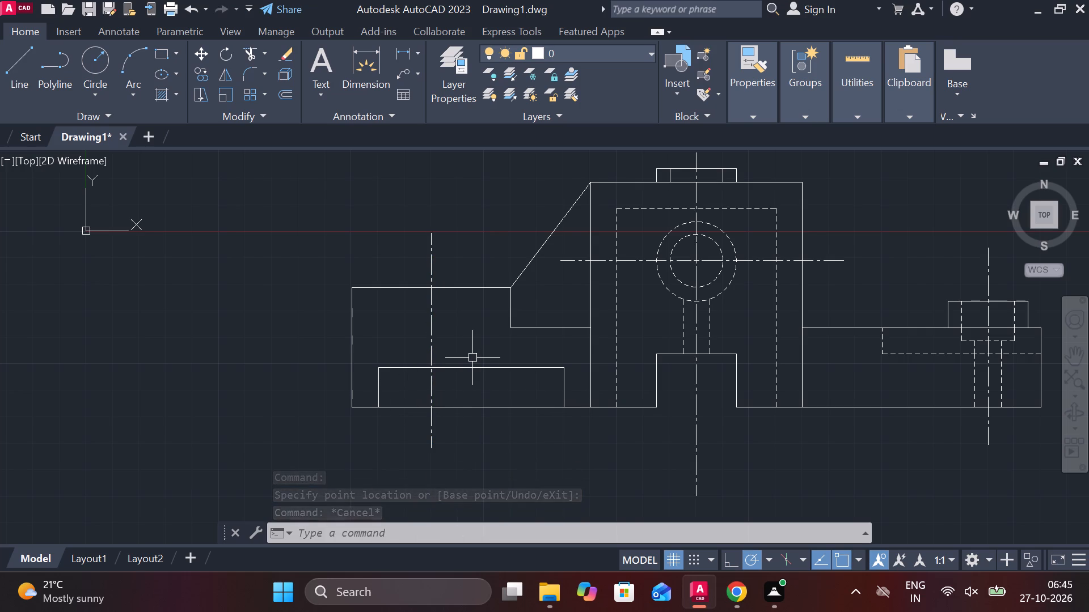
Measure the diameter of the drilled hole in the left boss of the top view.
{"action": "scroll", "coordinate": [470, 358], "scroll_direction": "down", "scroll_amount": 2}
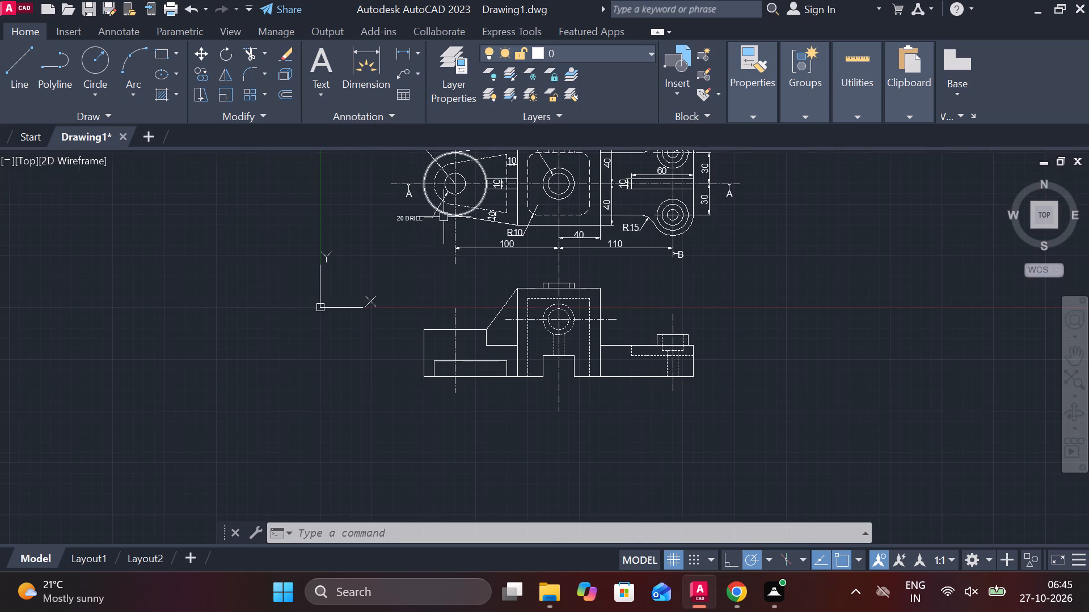
{"action": "scroll", "coordinate": [444, 217], "scroll_direction": "up", "scroll_amount": 2}
{"action": "middle_click_drag", "start_coordinate": [444, 282], "coordinate": [450, 396]}
{"action": "left_click", "coordinate": [406, 55]}
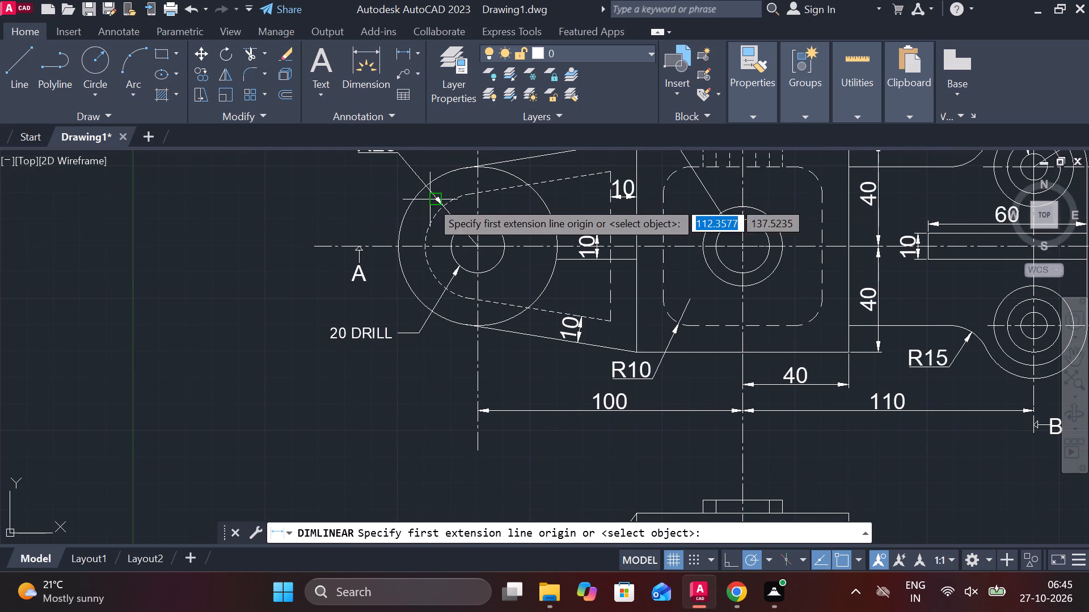
{"action": "left_click", "coordinate": [450, 243]}
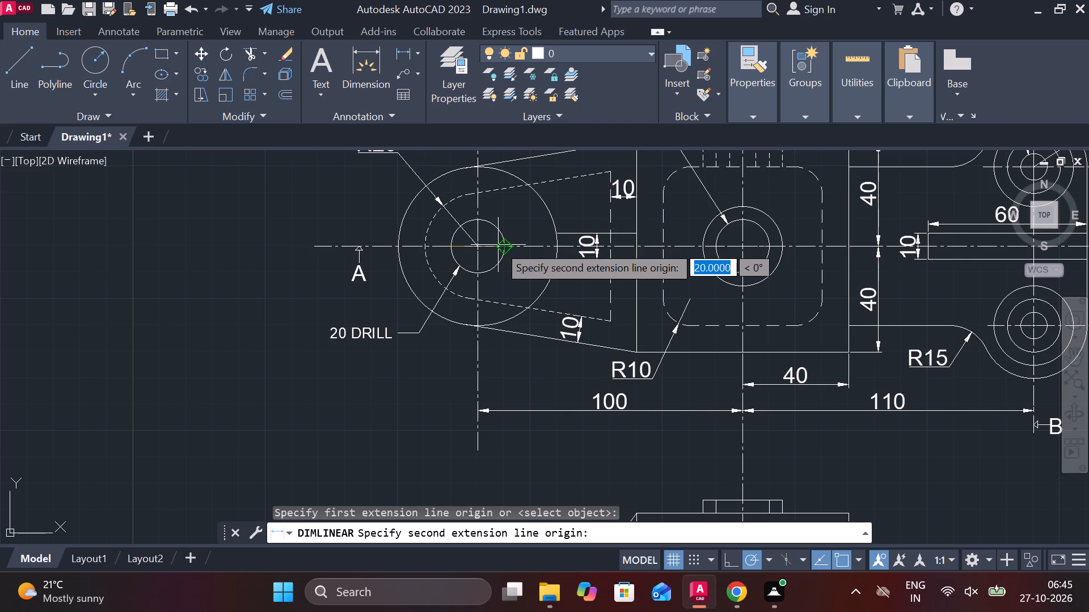
{"action": "key", "text": "Escape"}
Draw the hole's left edge as a vertical line 10 left of the centerline, from the block's top edge to the recess.
{"action": "scroll", "coordinate": [529, 383], "scroll_direction": "down", "scroll_amount": 1}
{"action": "middle_click_drag", "start_coordinate": [526, 398], "coordinate": [533, 279]}
{"action": "middle_click_drag", "start_coordinate": [499, 314], "coordinate": [496, 377]}
{"action": "scroll", "coordinate": [496, 375], "scroll_direction": "down", "scroll_amount": 1}
{"action": "scroll", "coordinate": [509, 401], "scroll_direction": "up", "scroll_amount": 1}
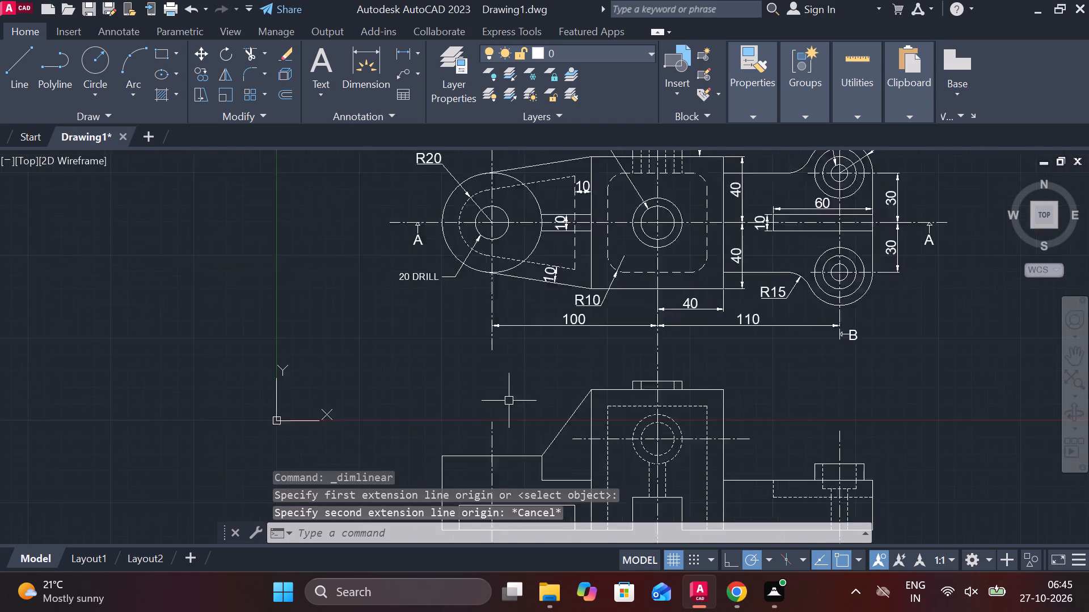
{"action": "scroll", "coordinate": [509, 401], "scroll_direction": "up", "scroll_amount": 1}
{"action": "middle_click_drag", "start_coordinate": [509, 405], "coordinate": [517, 222]}
{"action": "scroll", "coordinate": [479, 311], "scroll_direction": "up", "scroll_amount": 2}
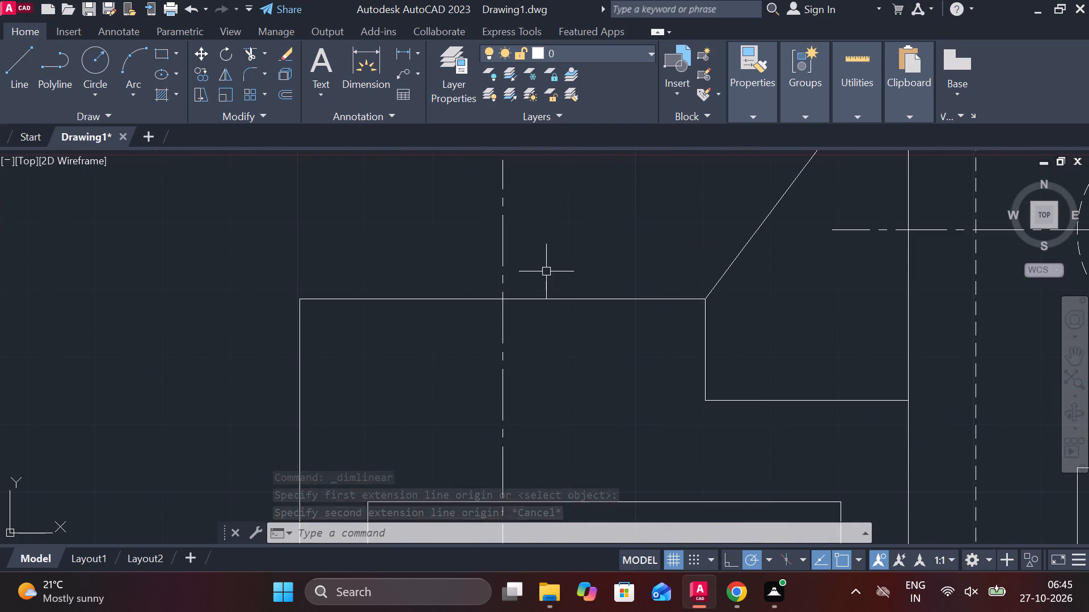
{"action": "key", "text": "l"}
{"action": "key", "text": "Return"}
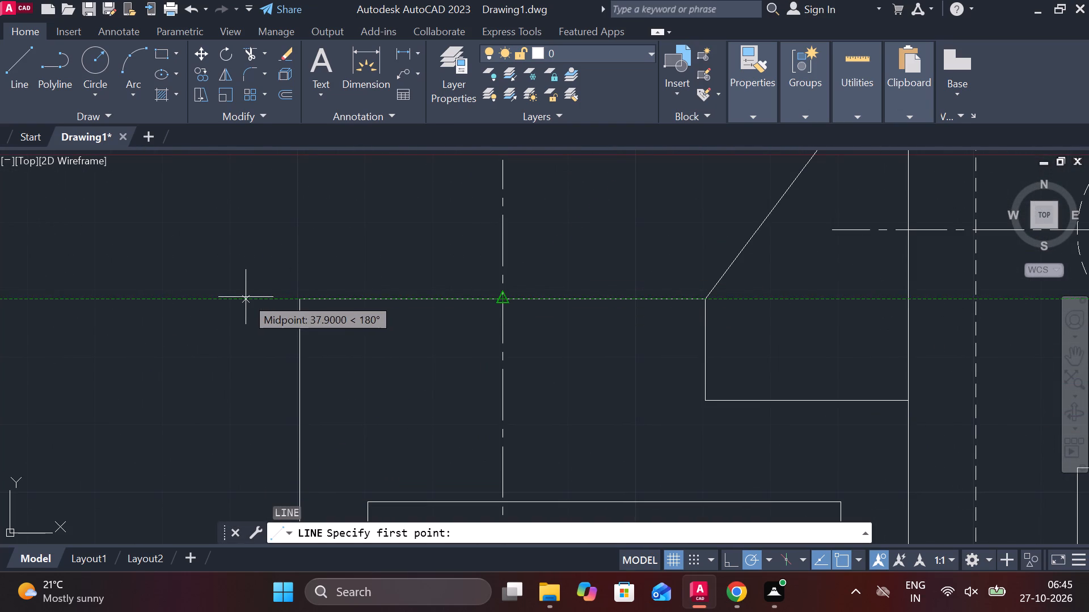
{"action": "type", "text": "10"}
{"action": "key", "text": "Return"}
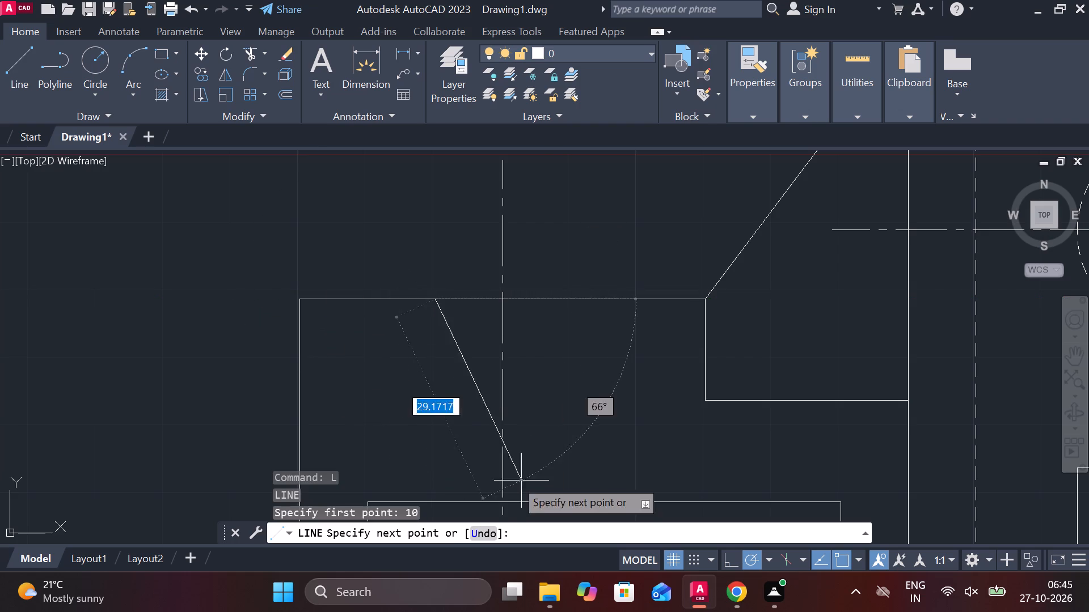
{"action": "middle_click_drag", "start_coordinate": [457, 475], "coordinate": [445, 361]}
{"action": "left_click", "coordinate": [420, 389]}
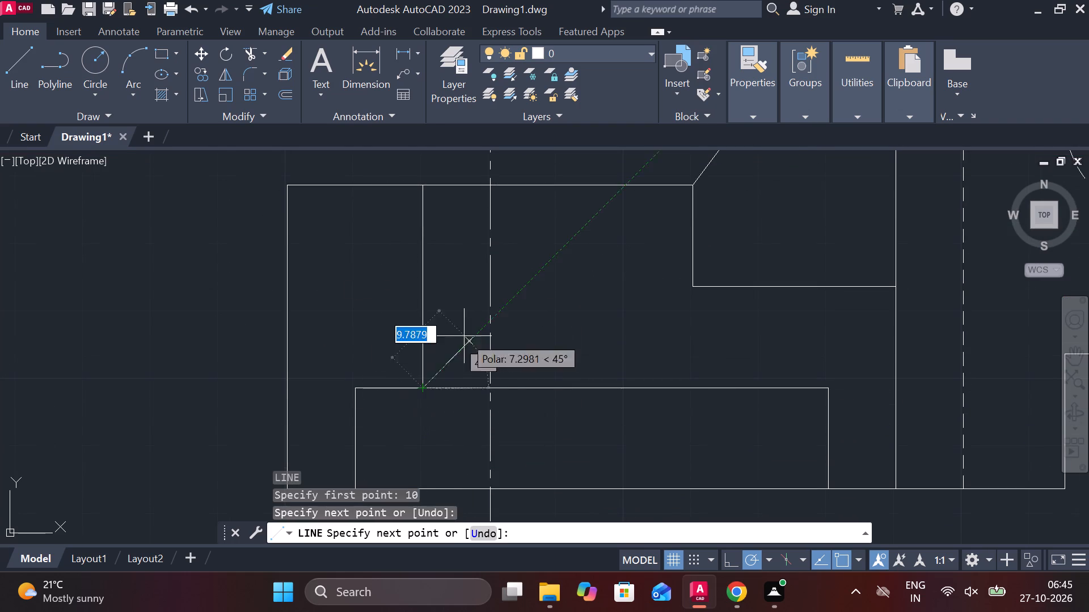
{"action": "key", "text": "Escape"}
Offset the hole's left edge line by 20 across the centerline to form the opposite edge.
{"action": "left_click", "coordinate": [423, 273]}
{"action": "key", "text": "o"}
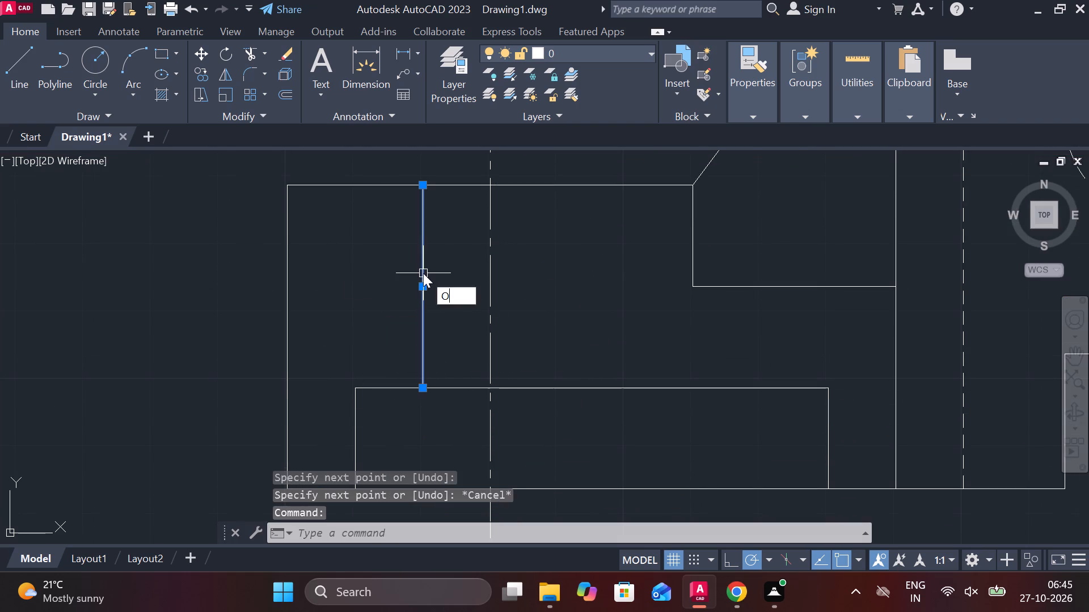
{"action": "key", "text": "Return"}
{"action": "key", "text": "Return"}
{"action": "type", "text": "20"}
{"action": "key", "text": "Return"}
{"action": "key", "text": "Escape"}
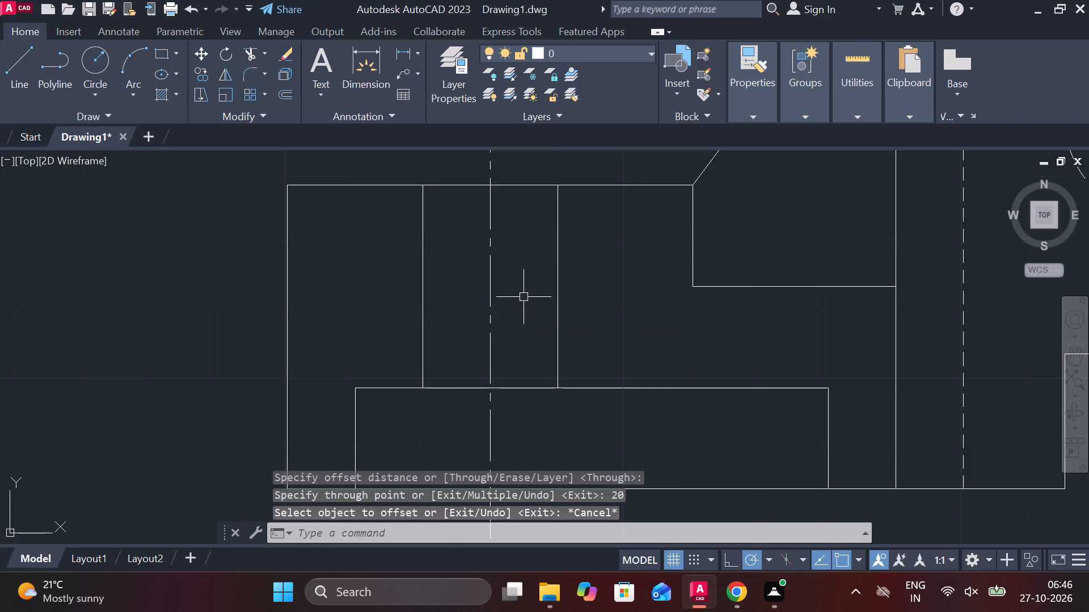
Change the recess's top and side lines and both hole edges in the left block to the DASHED linetype.
{"action": "scroll", "coordinate": [549, 316], "scroll_direction": "down", "scroll_amount": 1}
{"action": "left_click", "coordinate": [631, 356]}
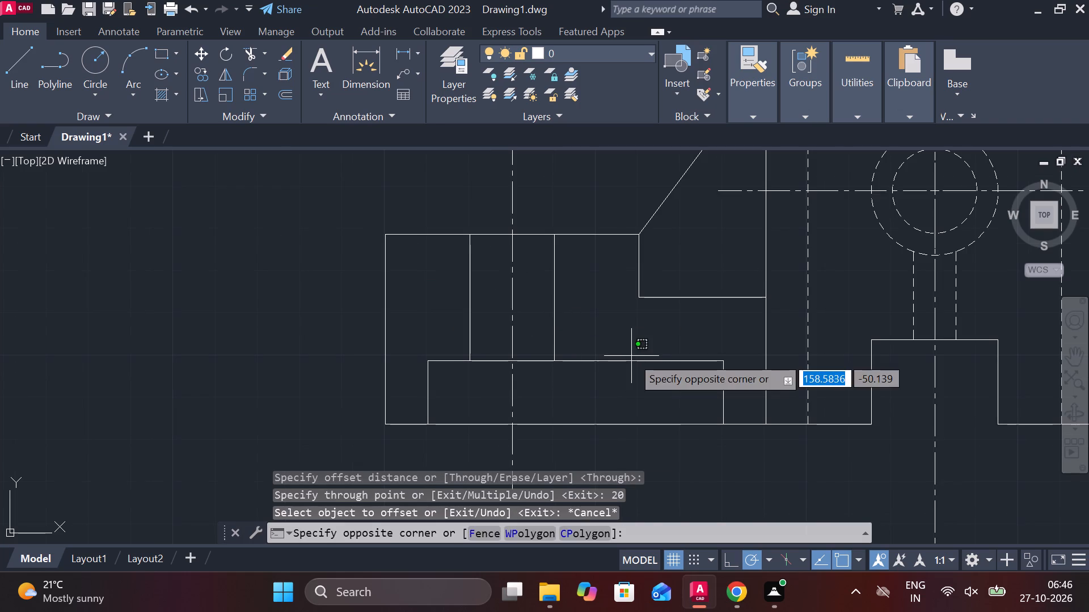
{"action": "key", "text": "Escape"}
{"action": "left_click", "coordinate": [631, 356]}
{"action": "key", "text": "Escape"}
{"action": "left_click", "coordinate": [631, 361]}
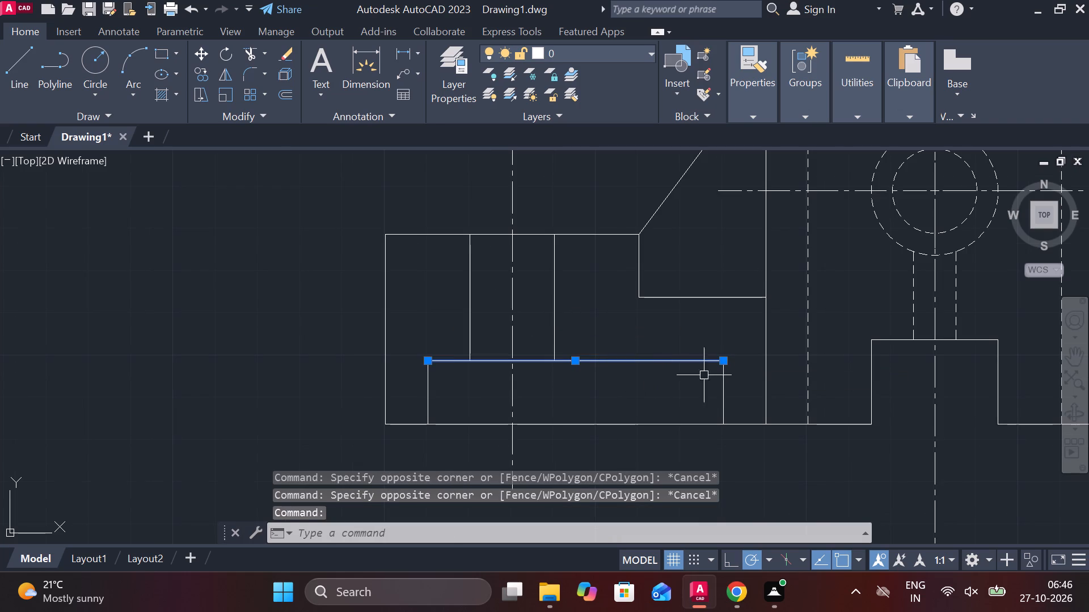
{"action": "left_click", "coordinate": [720, 384]}
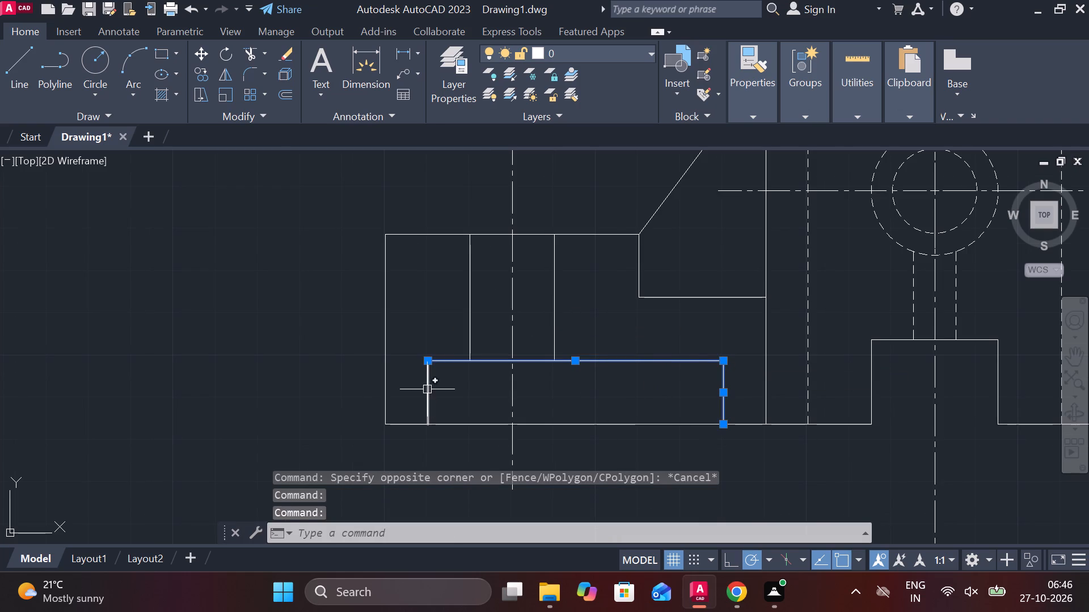
{"action": "left_click", "coordinate": [426, 389]}
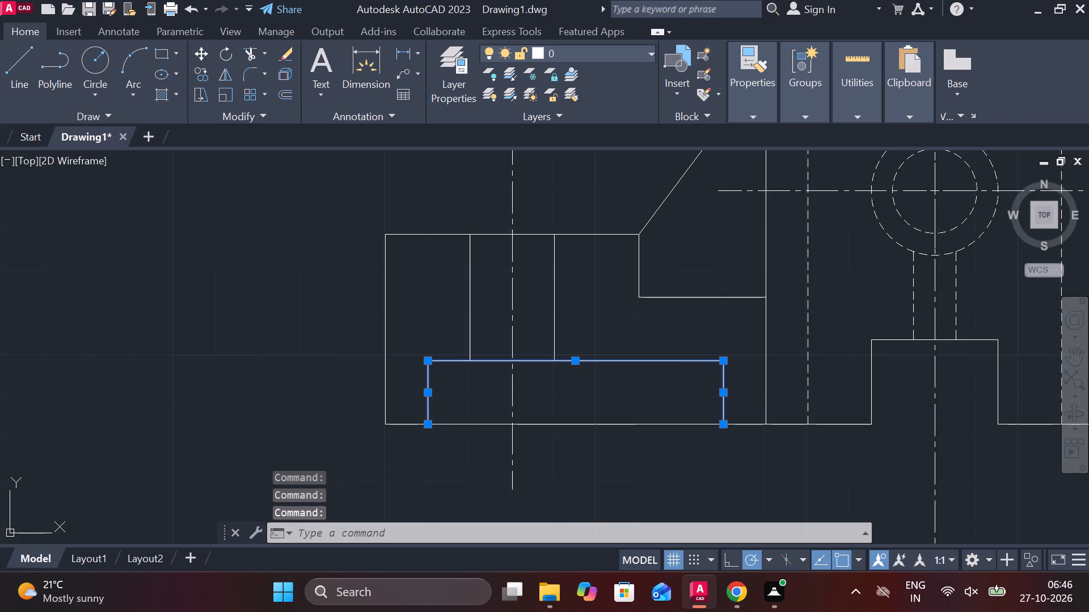
{"action": "left_click", "coordinate": [470, 279]}
{"action": "left_click", "coordinate": [555, 299]}
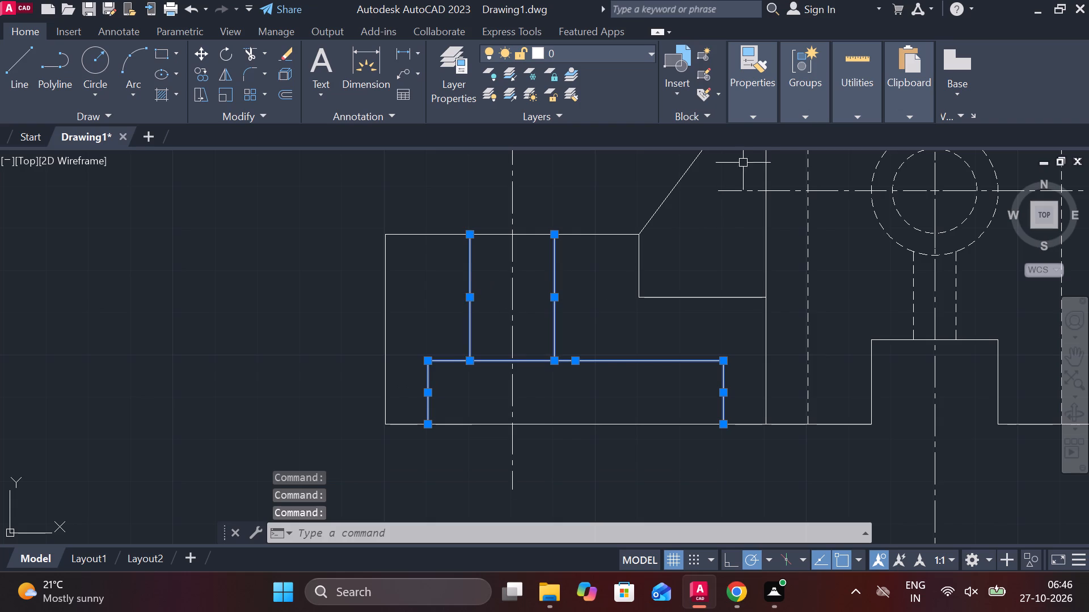
{"action": "left_click", "coordinate": [750, 109]}
{"action": "left_click", "coordinate": [821, 176]}
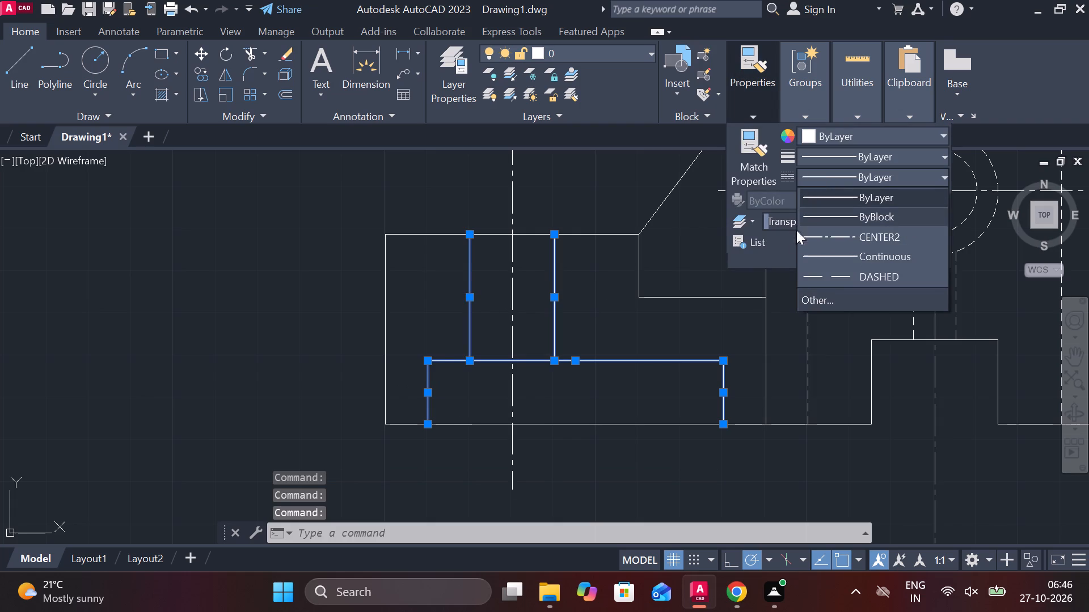
{"action": "left_click", "coordinate": [822, 277]}
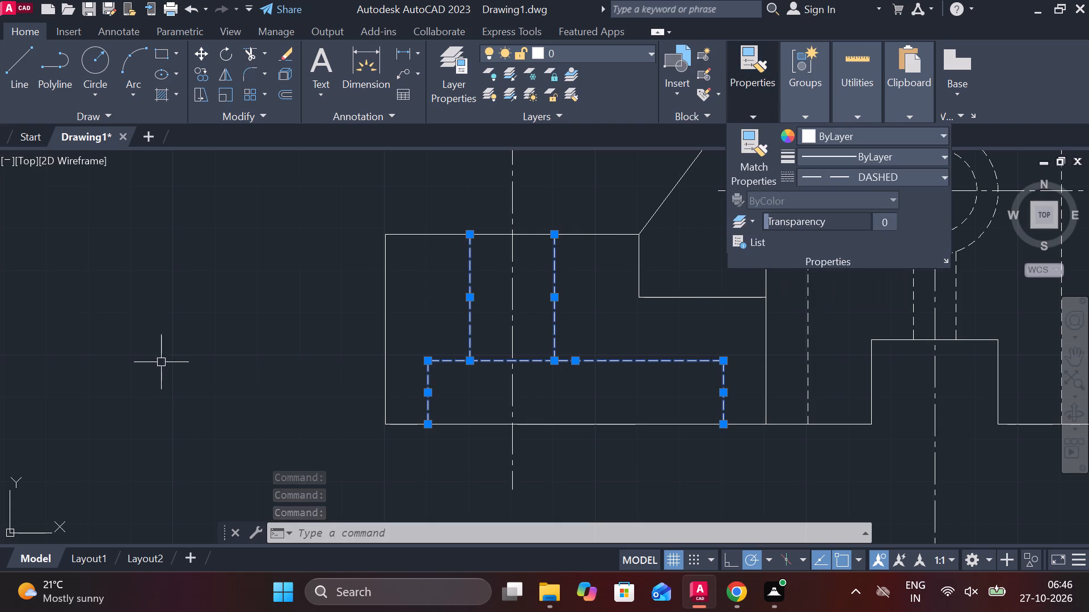
{"action": "key", "text": "Escape"}
Draw a horizontal line about 35 long from the left block's inner step corner leftward across the hole's centerline.
{"action": "scroll", "coordinate": [467, 341], "scroll_direction": "down", "scroll_amount": 2}
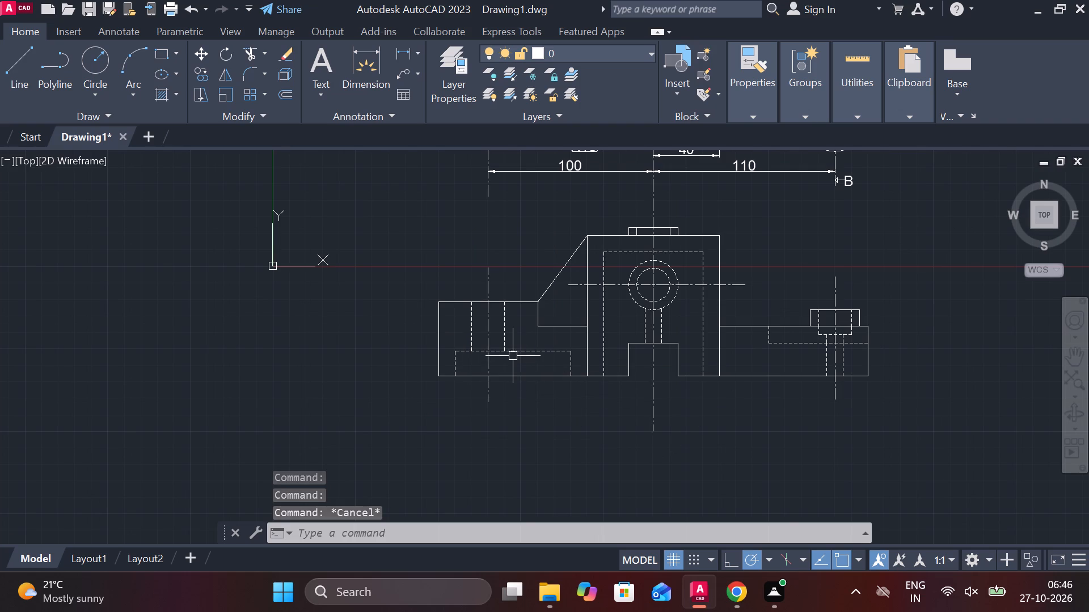
{"action": "scroll", "coordinate": [512, 356], "scroll_direction": "up", "scroll_amount": 1}
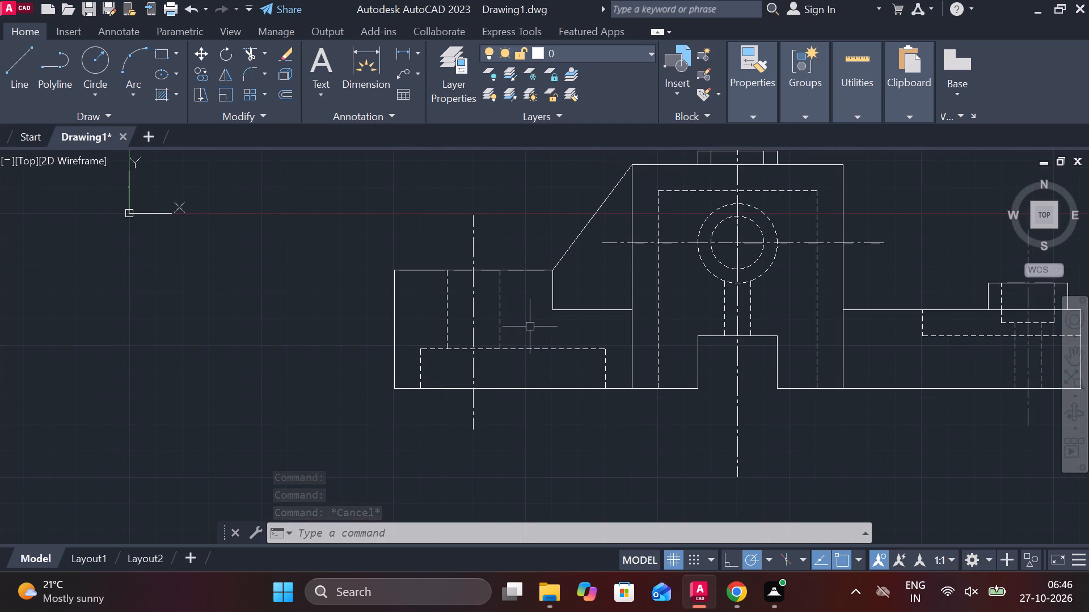
{"action": "scroll", "coordinate": [530, 326], "scroll_direction": "up", "scroll_amount": 2}
{"action": "key", "text": "l"}
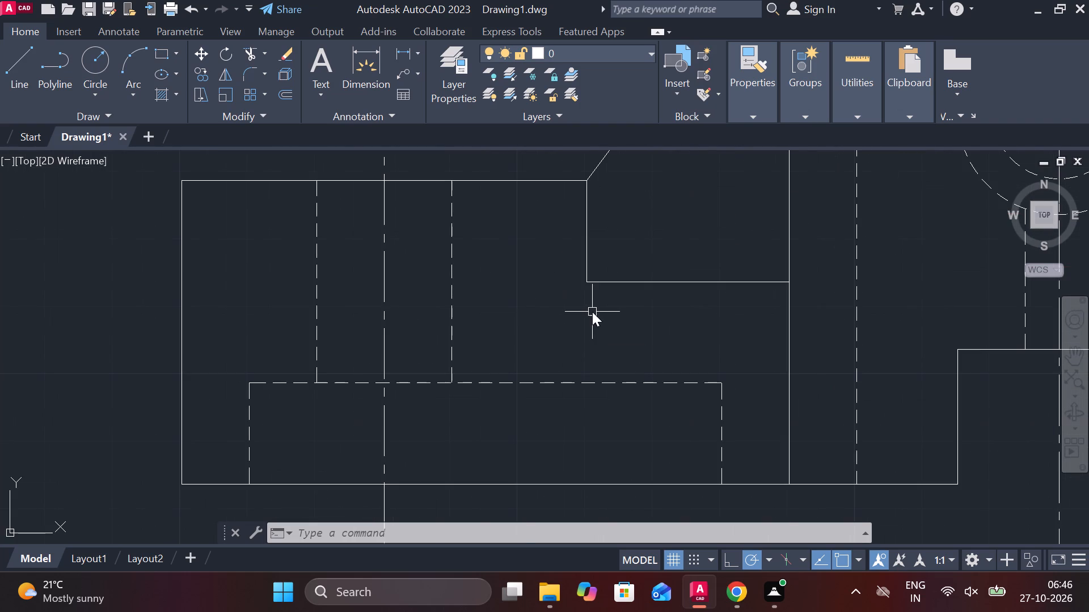
{"action": "key", "text": "Return"}
{"action": "left_click", "coordinate": [588, 291]}
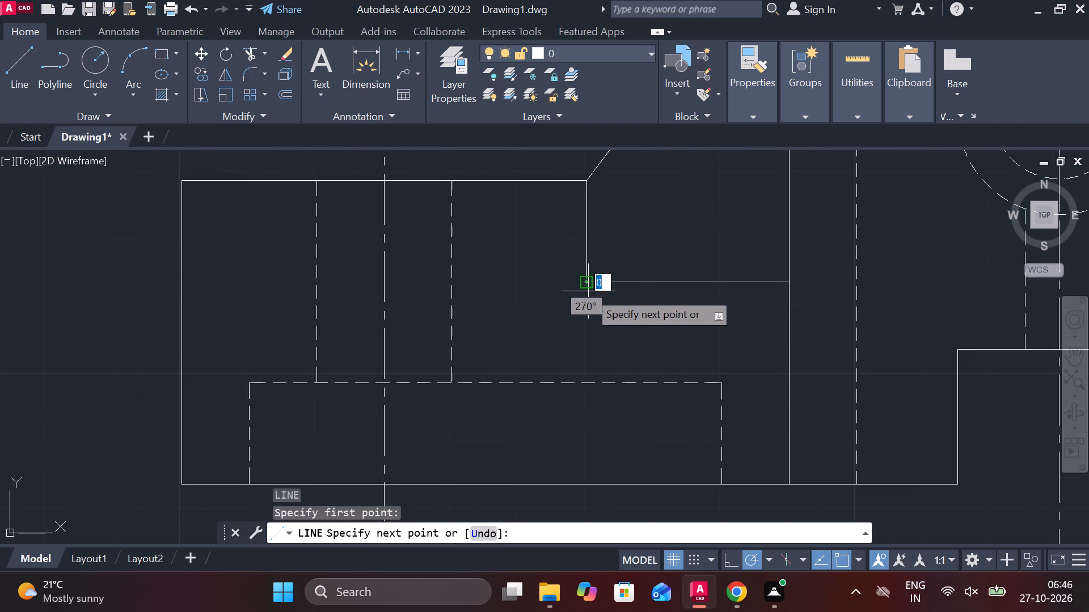
{"action": "middle_click_drag", "start_coordinate": [450, 294], "coordinate": [639, 296]}
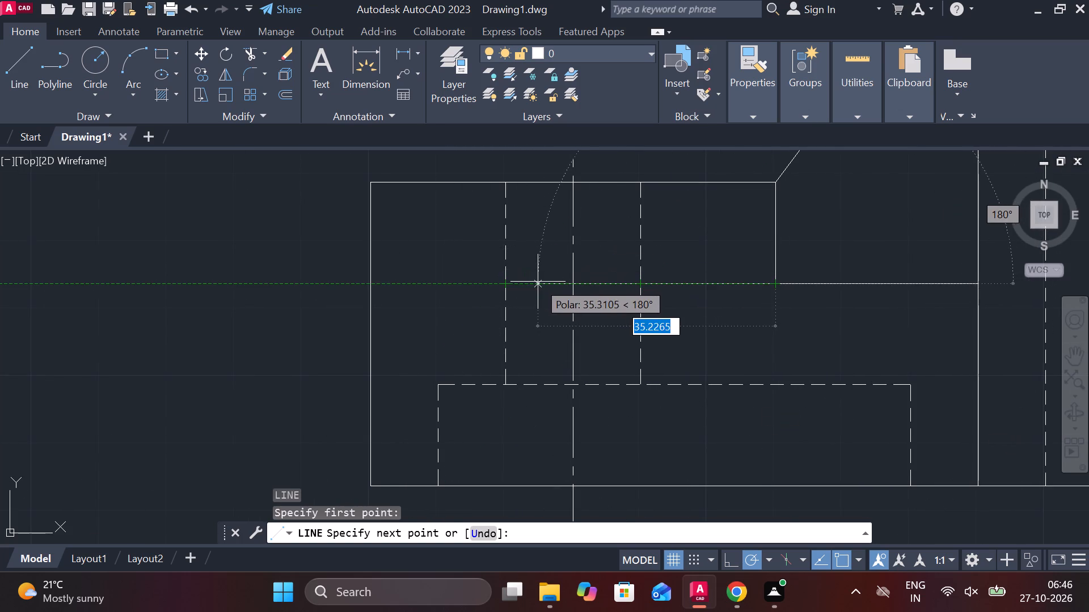
{"action": "left_click", "coordinate": [538, 282]}
{"action": "key", "text": "Escape"}
Add a vertical linear dimension for the height of the right base block, placed outside its right edge.
{"action": "scroll", "coordinate": [569, 265], "scroll_direction": "down", "scroll_amount": 2}
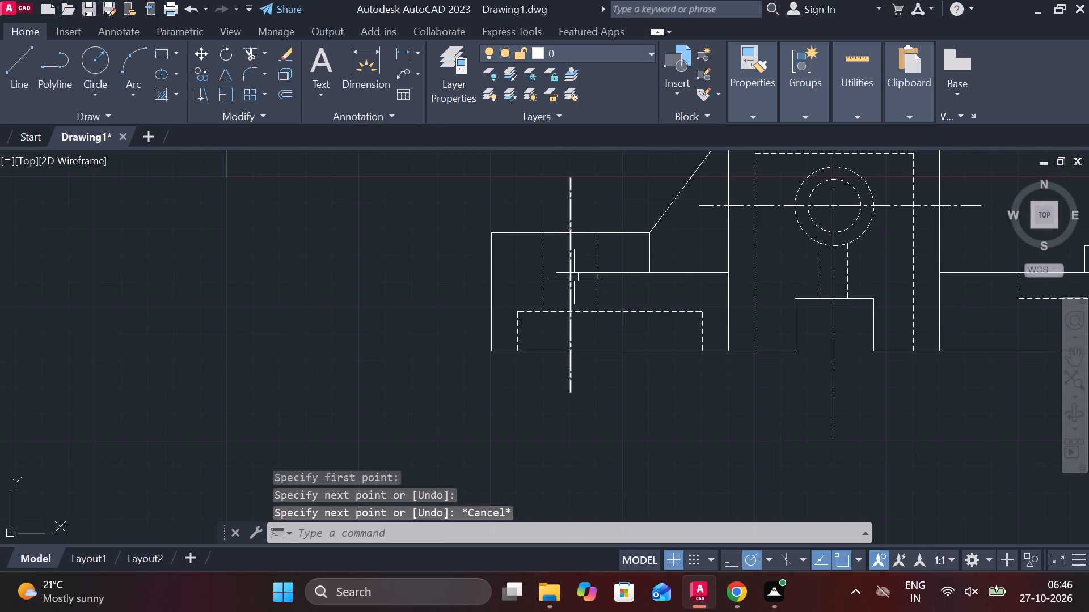
{"action": "scroll", "coordinate": [574, 277], "scroll_direction": "down", "scroll_amount": 1}
{"action": "scroll", "coordinate": [632, 532], "scroll_direction": "down", "scroll_amount": 1}
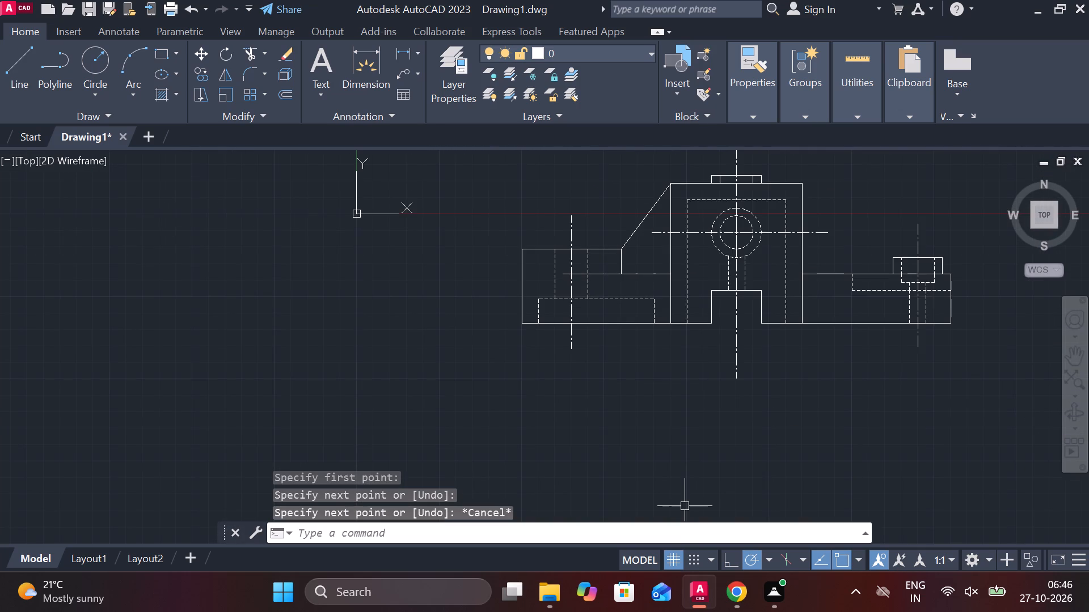
{"action": "scroll", "coordinate": [769, 410], "scroll_direction": "down", "scroll_amount": 1}
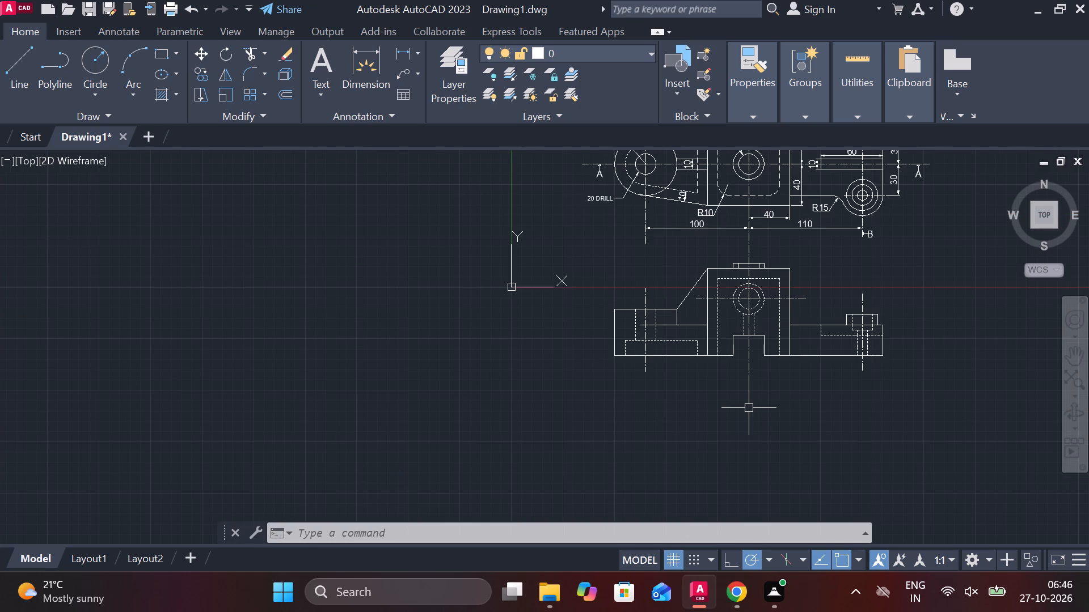
{"action": "middle_click_drag", "start_coordinate": [806, 406], "coordinate": [712, 387]}
{"action": "scroll", "coordinate": [771, 364], "scroll_direction": "up", "scroll_amount": 1}
{"action": "middle_click_drag", "start_coordinate": [742, 359], "coordinate": [677, 373]}
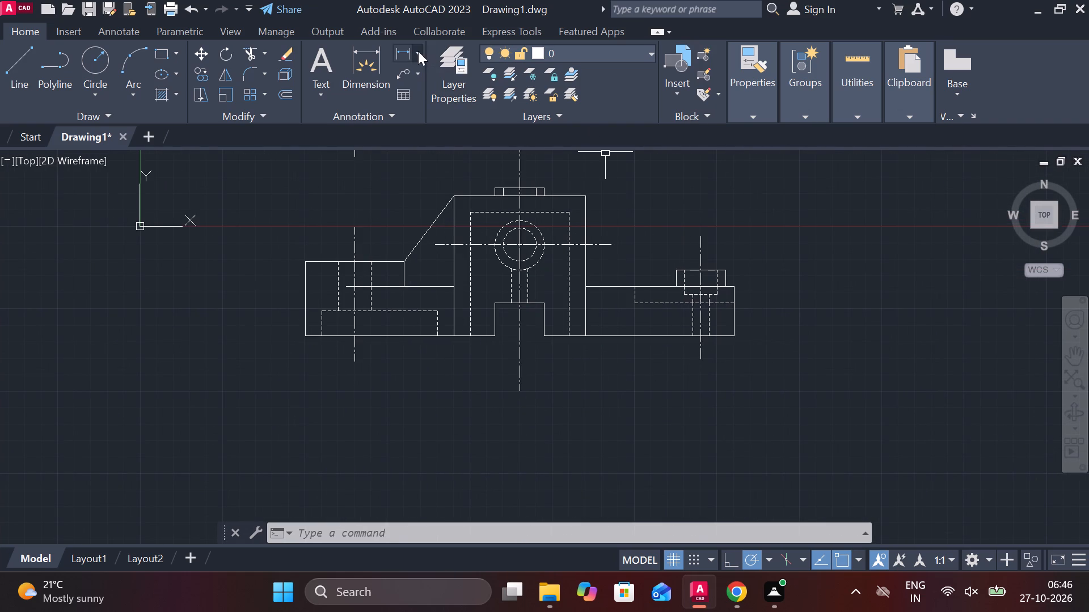
{"action": "left_click", "coordinate": [403, 51]}
{"action": "scroll", "coordinate": [655, 338], "scroll_direction": "up", "scroll_amount": 2}
{"action": "middle_click_drag", "start_coordinate": [663, 346], "coordinate": [657, 349]}
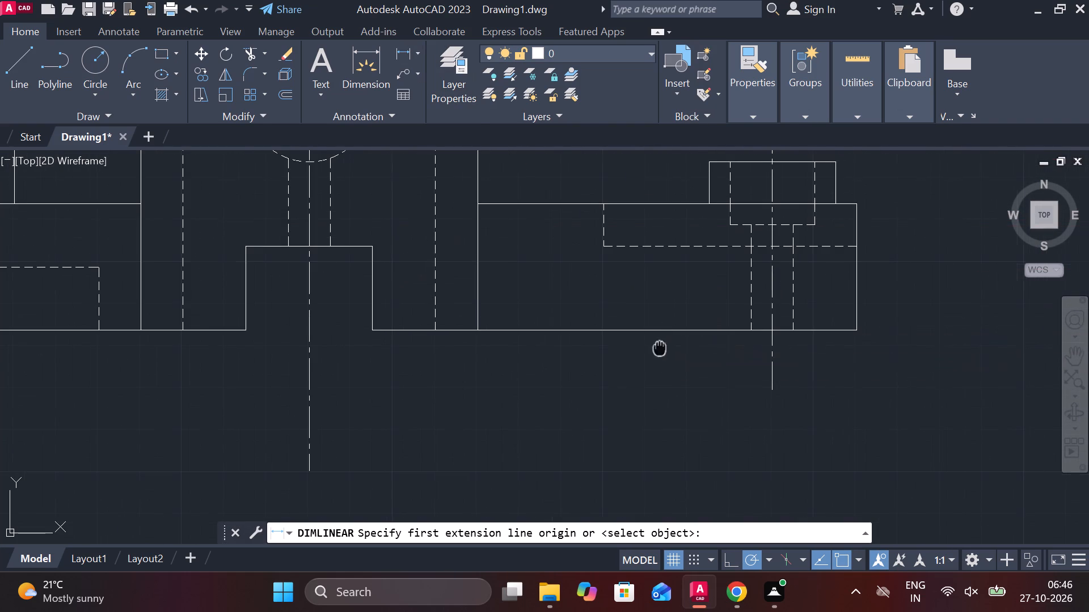
{"action": "middle_click_drag", "start_coordinate": [657, 349], "coordinate": [586, 390]}
{"action": "left_click", "coordinate": [783, 245]}
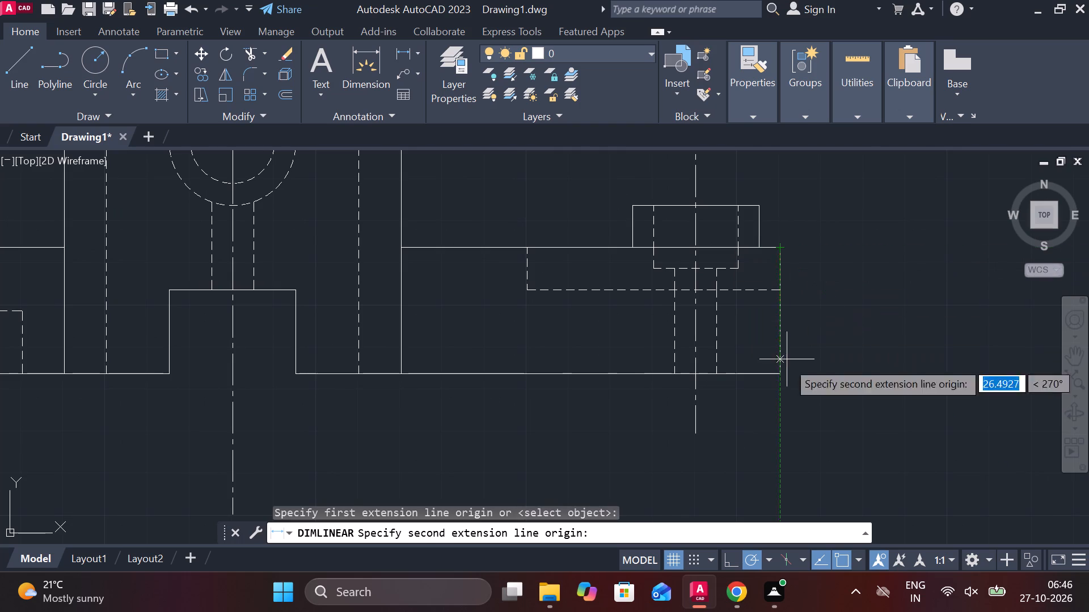
{"action": "left_click", "coordinate": [783, 373]}
{"action": "left_click", "coordinate": [842, 342]}
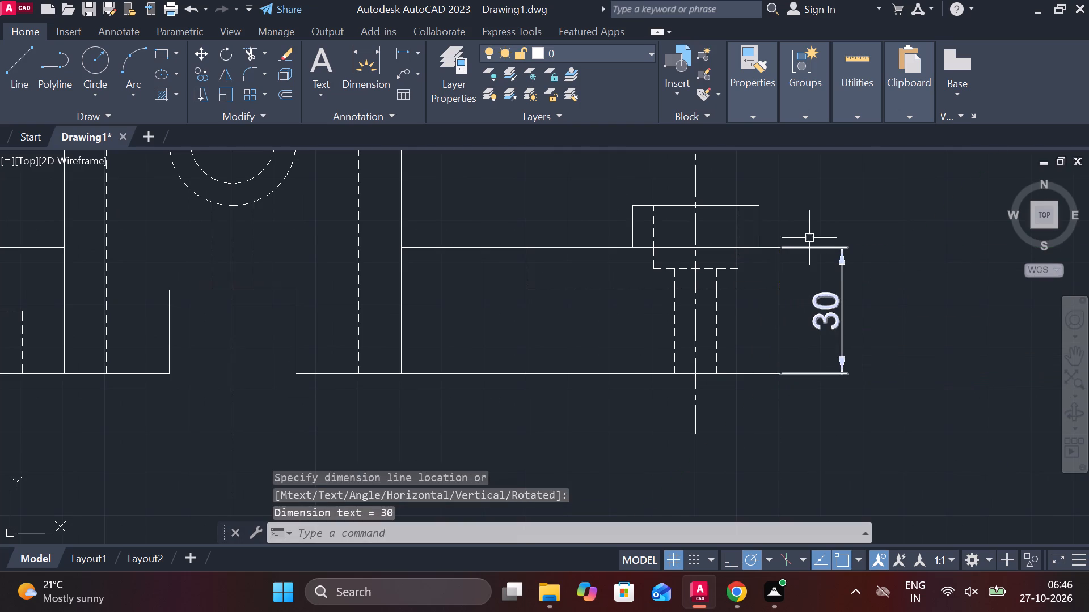
Dimension the height of the raised boss on the right base block, aligned with the block's height dimension.
{"action": "key", "text": "space"}
{"action": "left_click", "coordinate": [759, 199]}
{"action": "left_click", "coordinate": [765, 244]}
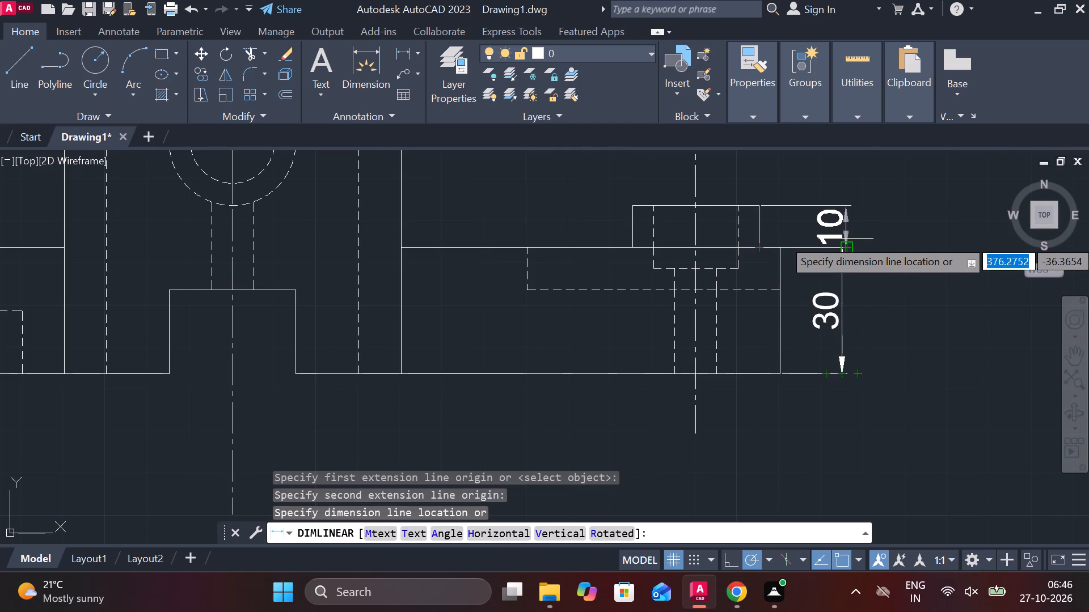
{"action": "scroll", "coordinate": [844, 239], "scroll_direction": "up", "scroll_amount": 2}
{"action": "left_click", "coordinate": [836, 262]}
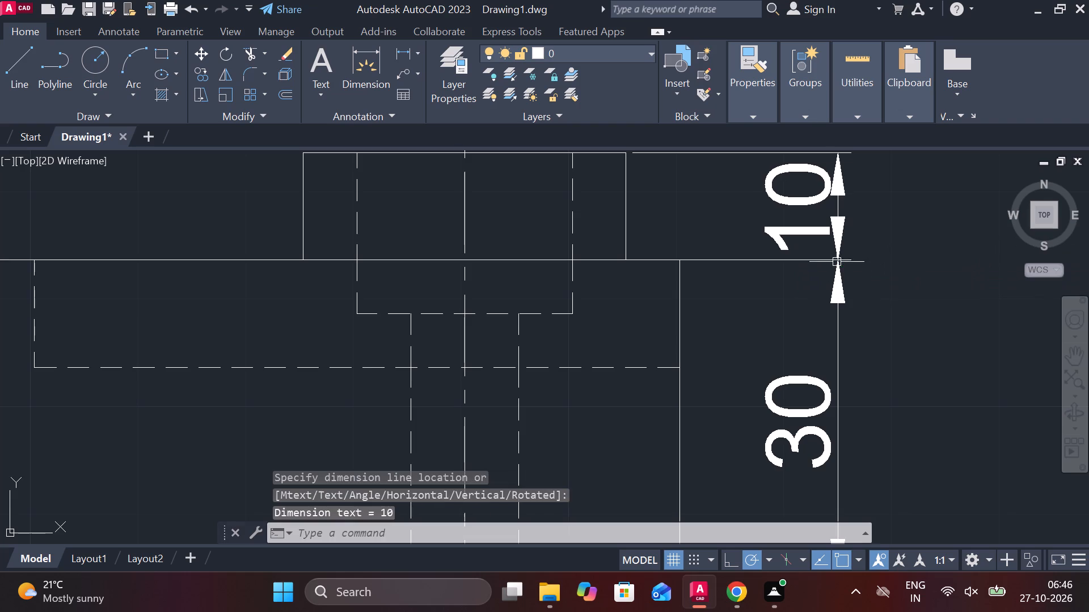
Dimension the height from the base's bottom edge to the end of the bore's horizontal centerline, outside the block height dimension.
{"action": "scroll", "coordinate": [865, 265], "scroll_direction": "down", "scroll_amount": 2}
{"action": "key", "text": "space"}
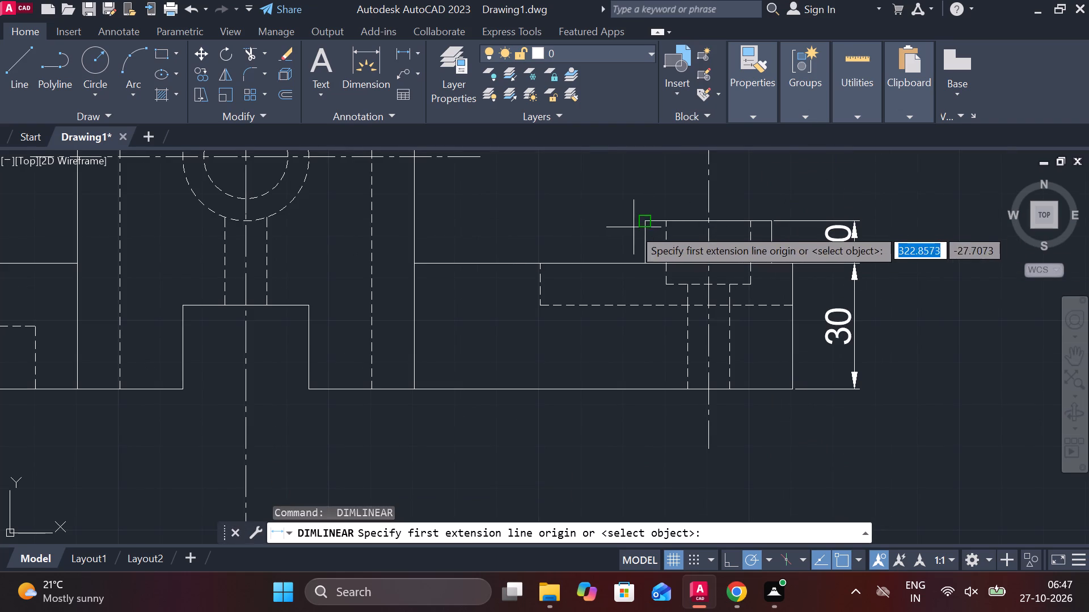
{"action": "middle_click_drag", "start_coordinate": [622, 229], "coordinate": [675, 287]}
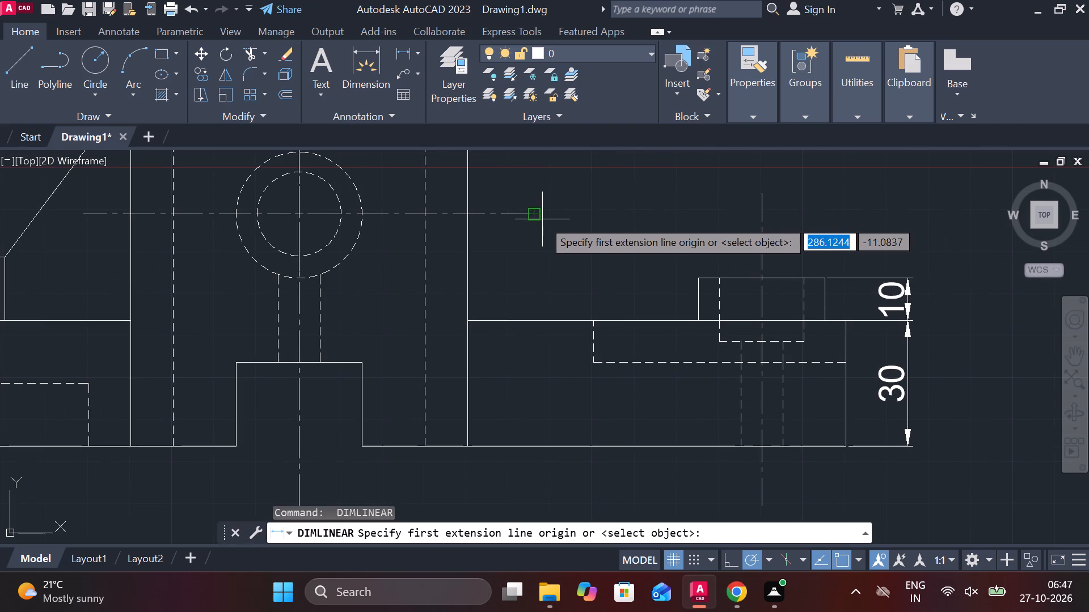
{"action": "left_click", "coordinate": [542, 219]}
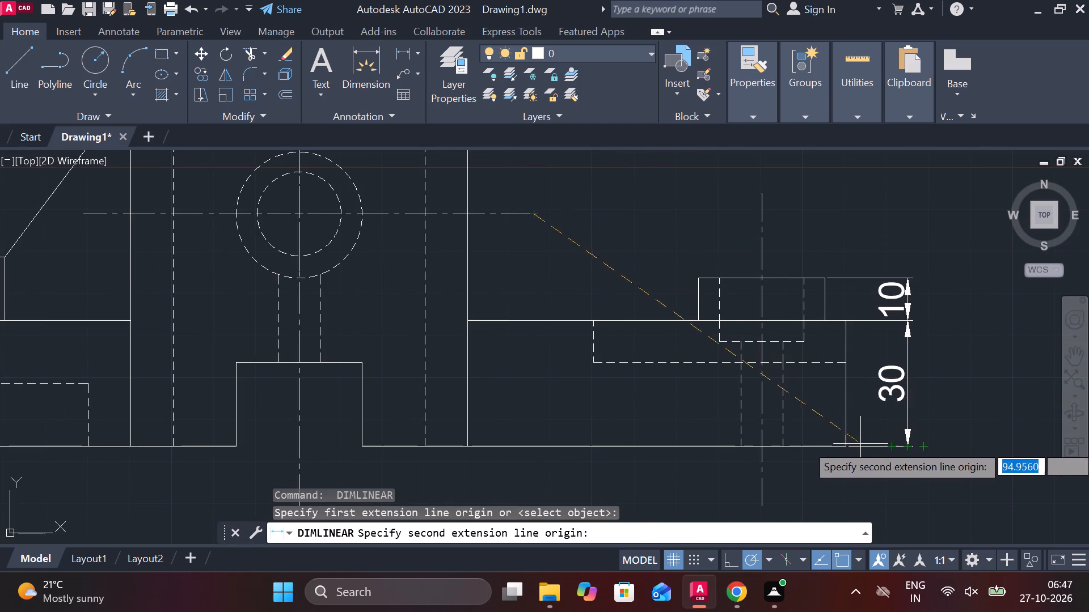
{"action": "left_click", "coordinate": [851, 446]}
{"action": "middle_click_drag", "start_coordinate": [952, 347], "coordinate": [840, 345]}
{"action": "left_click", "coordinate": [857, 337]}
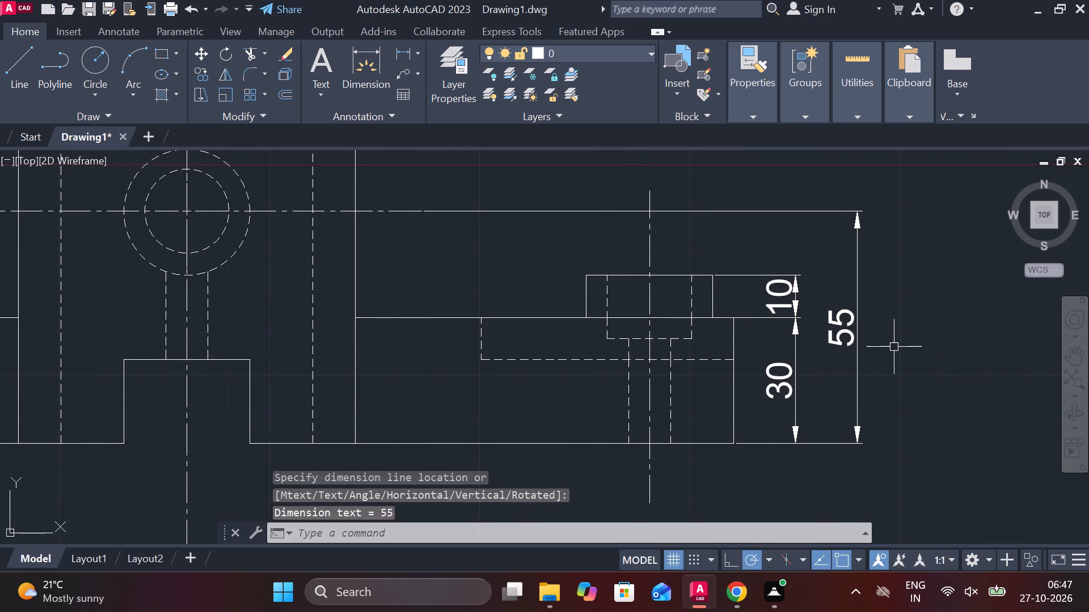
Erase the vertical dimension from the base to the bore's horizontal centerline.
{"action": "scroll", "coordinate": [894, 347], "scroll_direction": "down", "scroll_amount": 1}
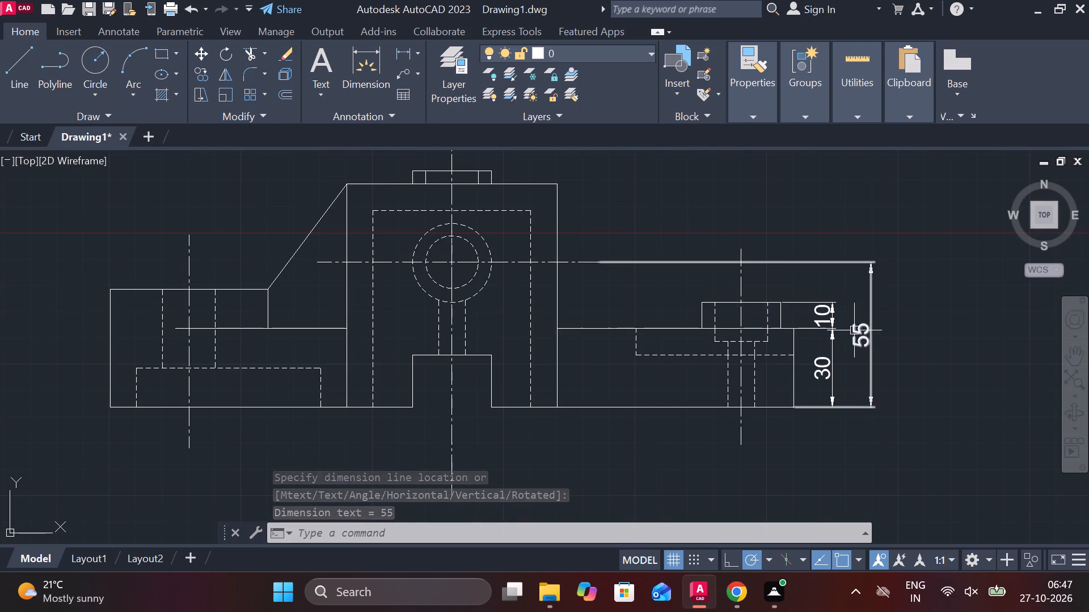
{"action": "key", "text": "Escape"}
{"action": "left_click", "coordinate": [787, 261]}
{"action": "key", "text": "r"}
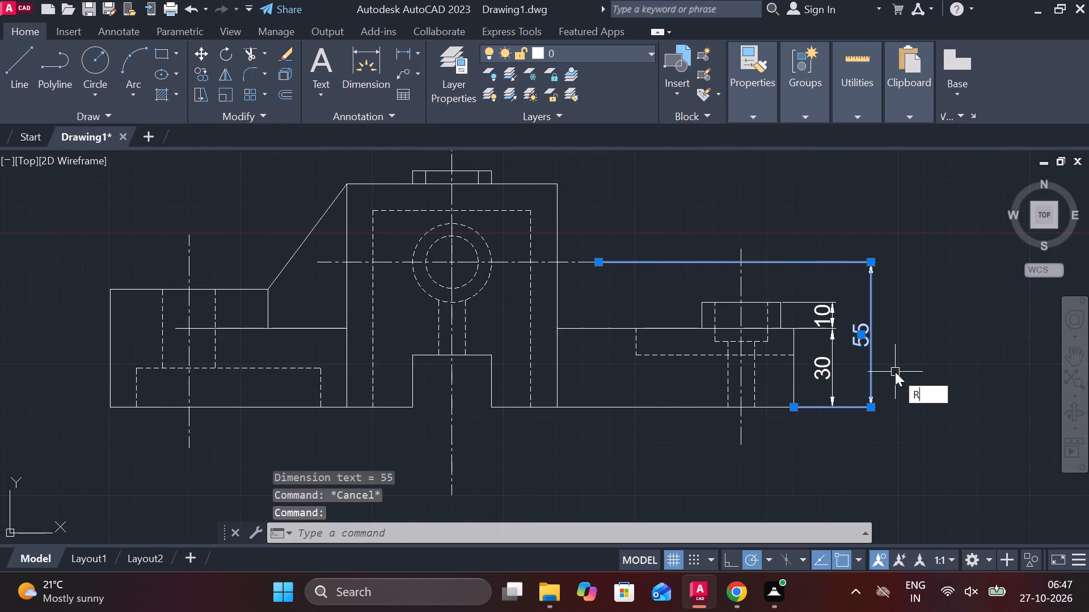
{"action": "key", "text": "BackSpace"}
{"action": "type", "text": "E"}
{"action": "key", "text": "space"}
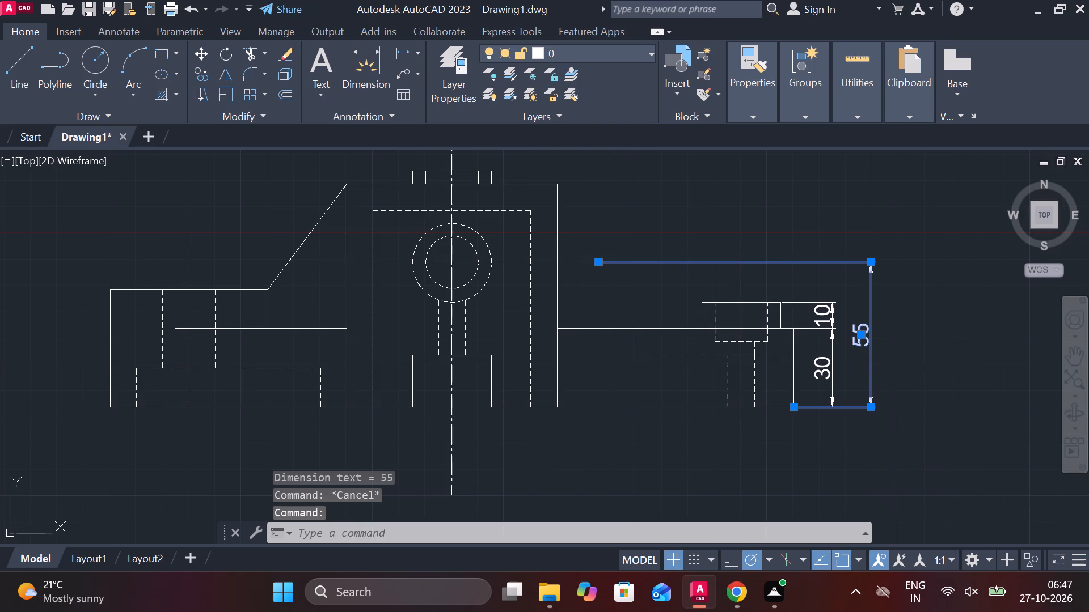
Stretch the right end of the bore's horizontal centerline to just past the right boss's vertical centerline.
{"action": "left_click", "coordinate": [593, 263]}
{"action": "left_click", "coordinate": [597, 263]}
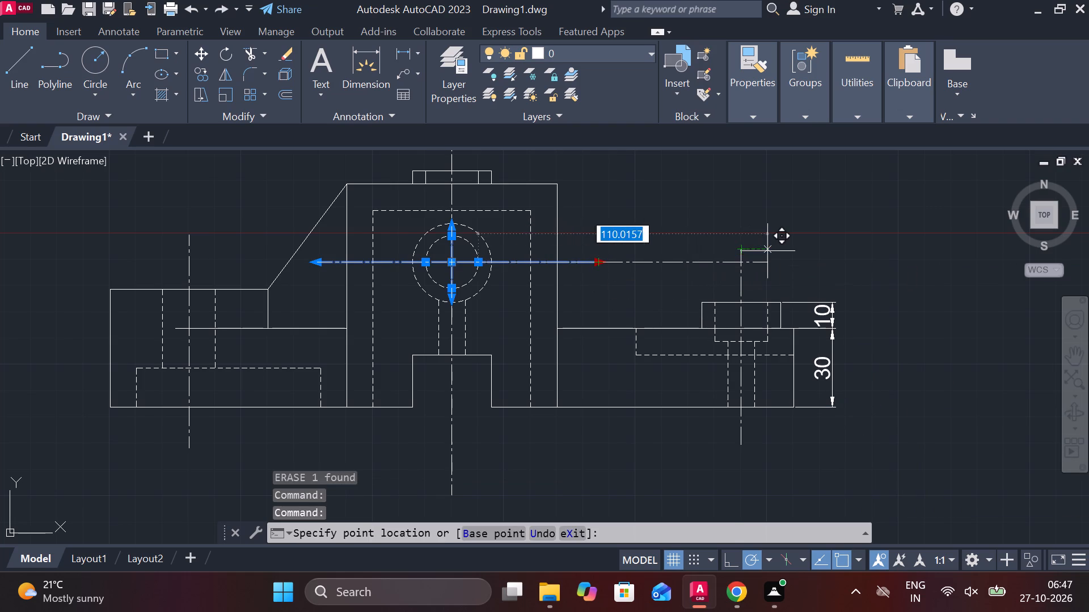
{"action": "scroll", "coordinate": [767, 251], "scroll_direction": "up", "scroll_amount": 2}
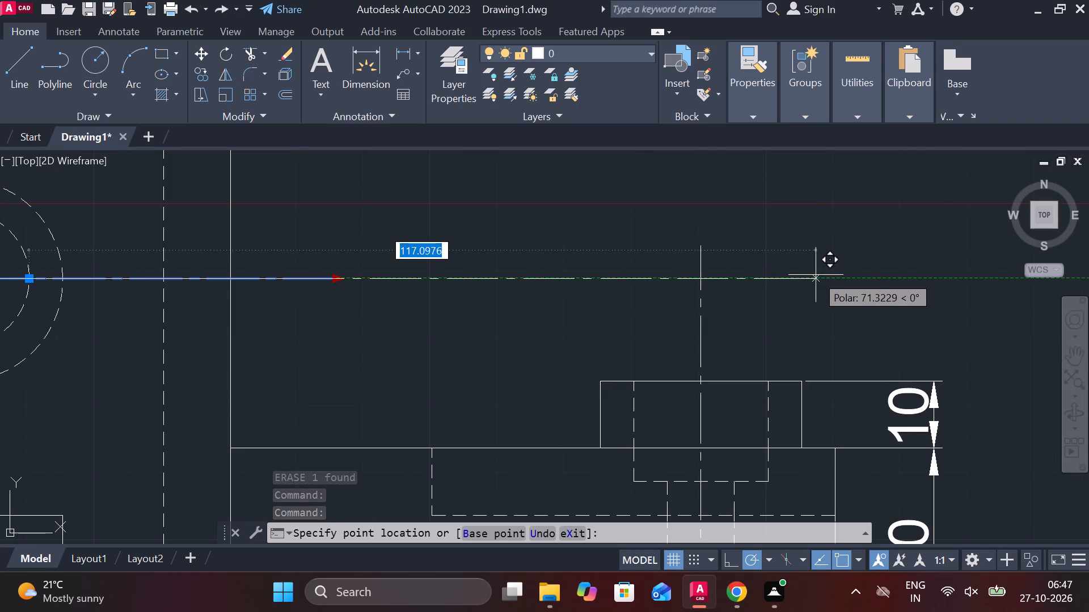
{"action": "left_click", "coordinate": [797, 284]}
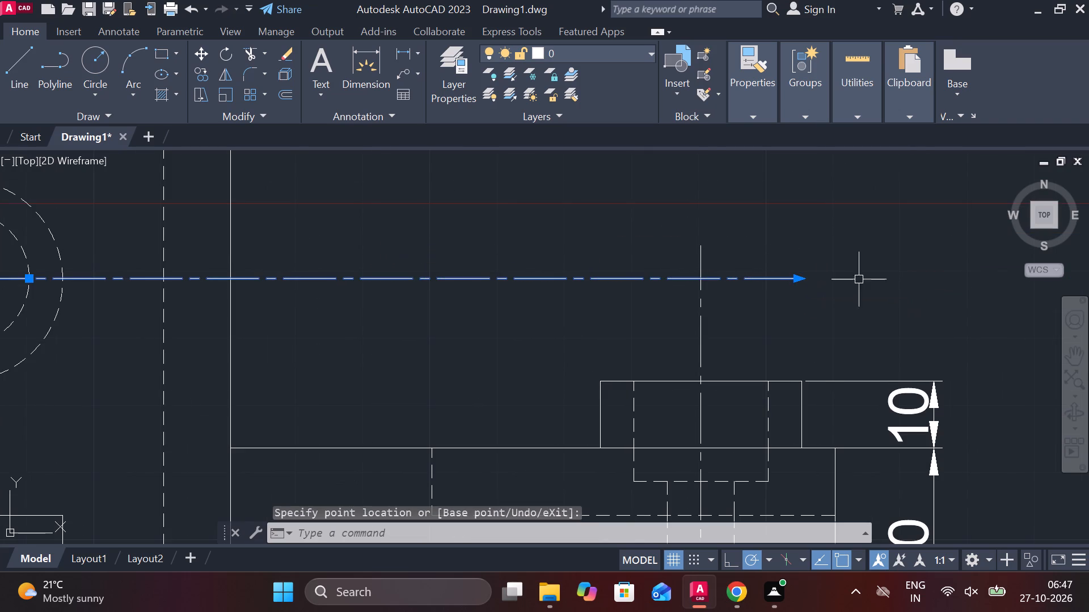
{"action": "scroll", "coordinate": [871, 279], "scroll_direction": "down", "scroll_amount": 1}
{"action": "key", "text": "Escape"}
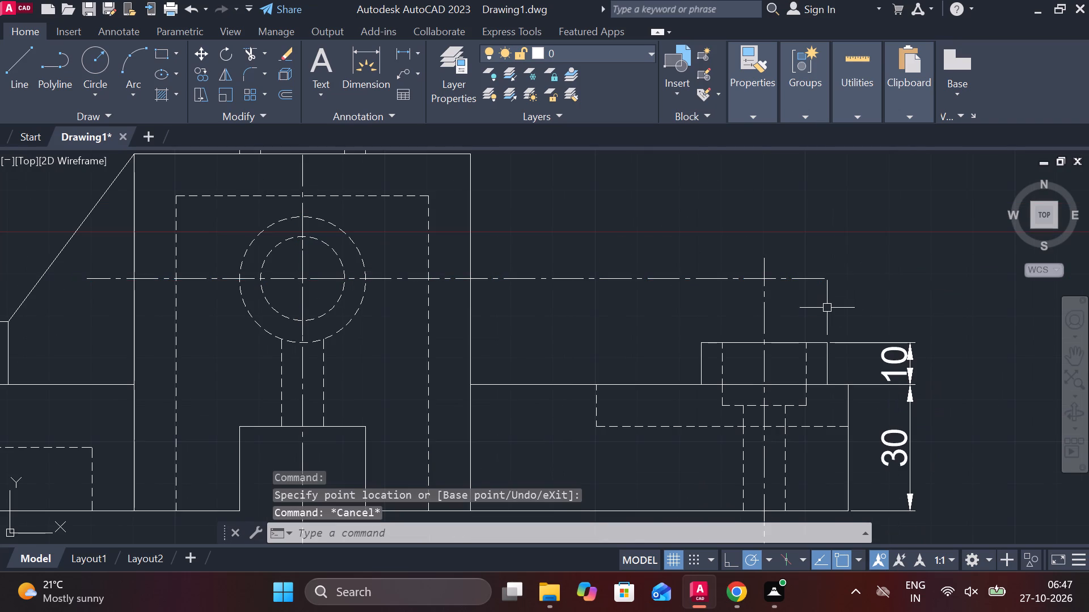
Shorten the right boss's vertical centerline so its upper end lies between the boss top and the horizontal centerline.
{"action": "left_click", "coordinate": [766, 274]}
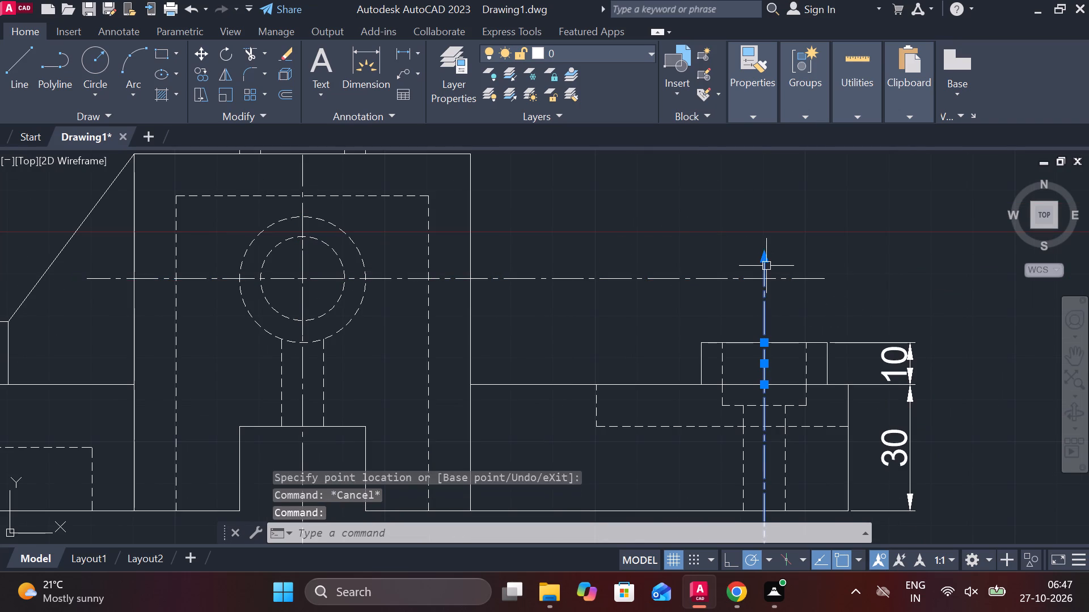
{"action": "left_click", "coordinate": [765, 260]}
{"action": "left_click", "coordinate": [761, 308]}
{"action": "key", "text": "Escape"}
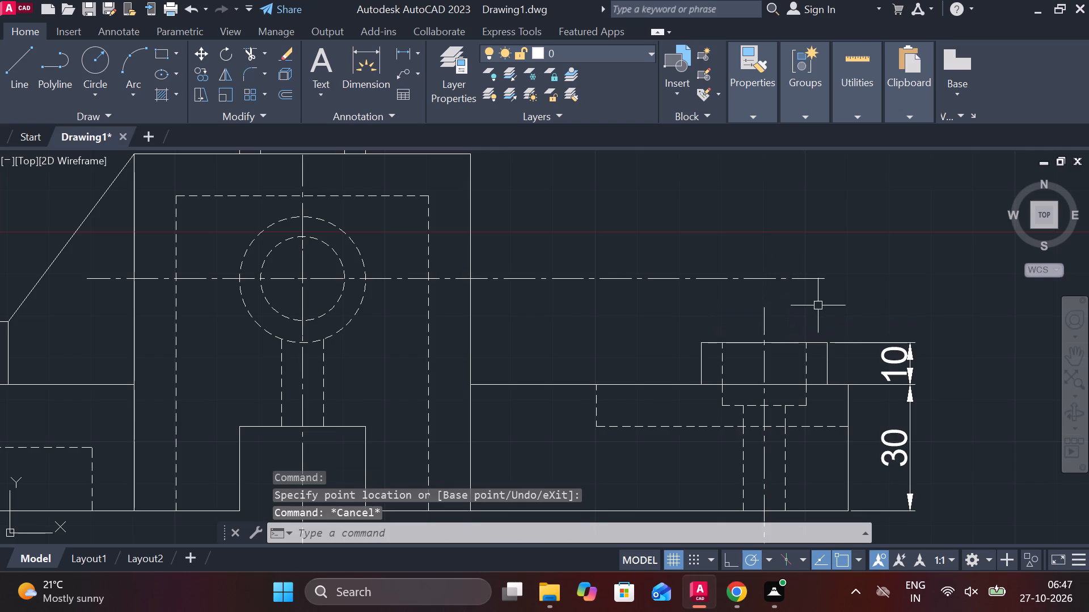
Dimension the height from the base's bottom right corner to the extended bore centerline, outside the existing height dimensions.
{"action": "middle_click_drag", "start_coordinate": [820, 313], "coordinate": [731, 248]}
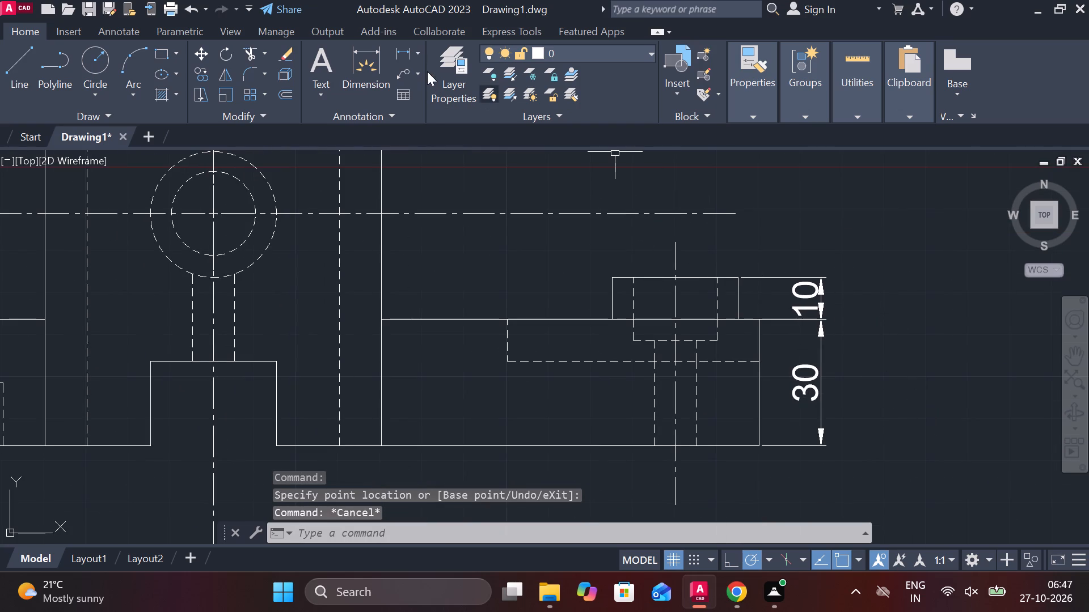
{"action": "left_click", "coordinate": [400, 49]}
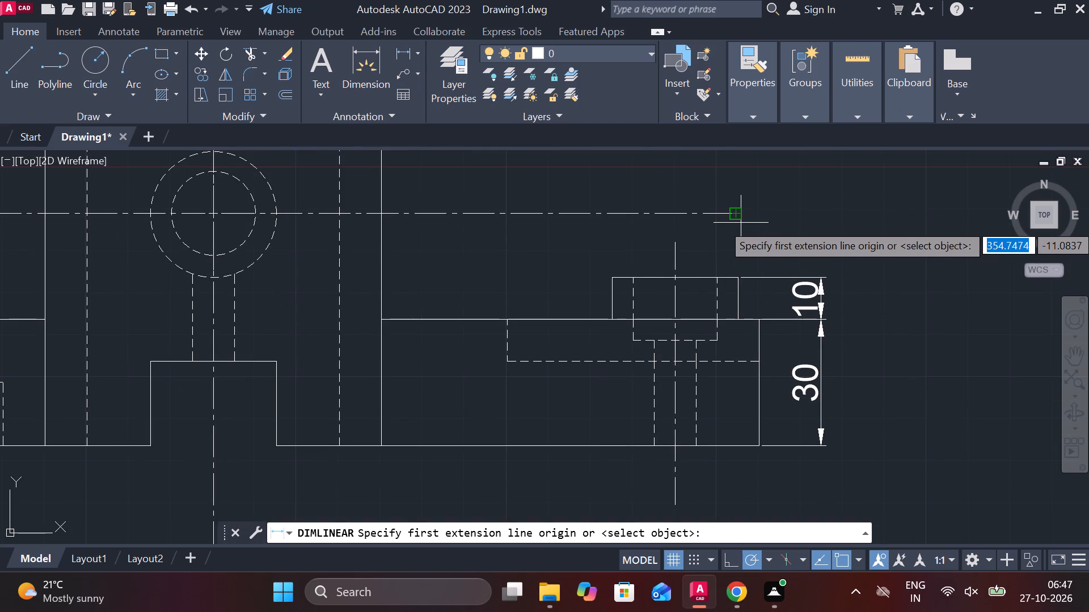
{"action": "left_click", "coordinate": [741, 223]}
{"action": "left_click", "coordinate": [763, 442]}
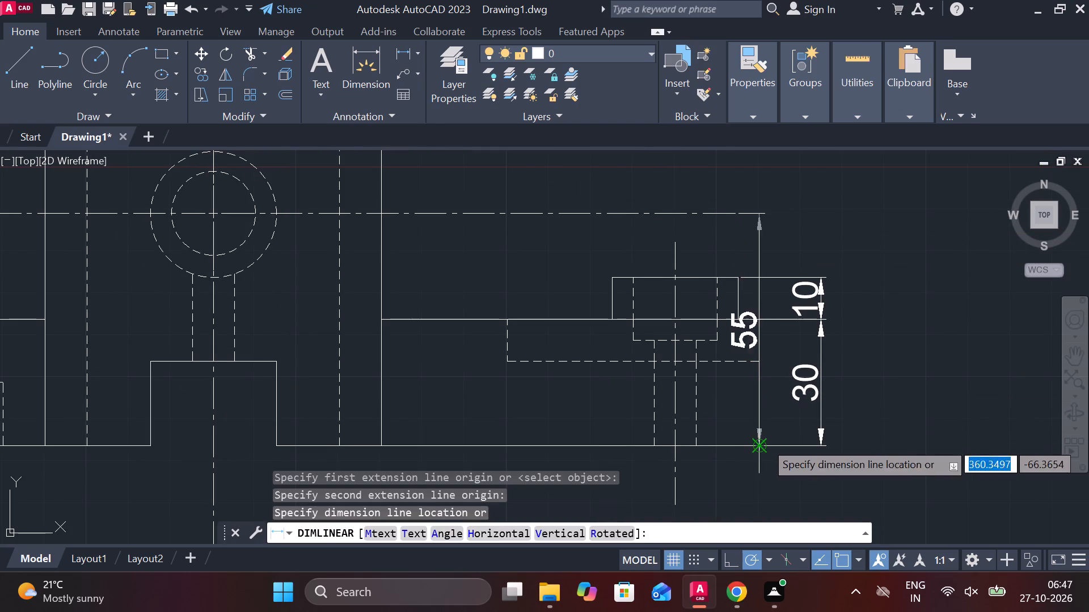
{"action": "left_click", "coordinate": [871, 371]}
Dimension the depth of the dashed recess in the right base block, placed just left of the recess.
{"action": "scroll", "coordinate": [875, 371], "scroll_direction": "down", "scroll_amount": 1}
{"action": "middle_click_drag", "start_coordinate": [881, 372], "coordinate": [875, 341]}
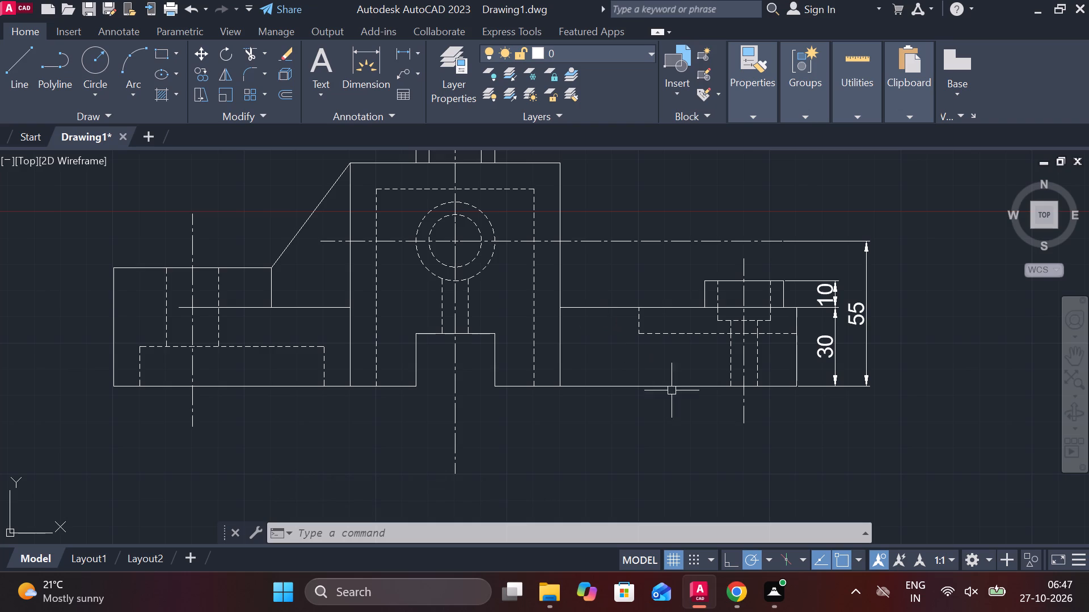
{"action": "left_click", "coordinate": [407, 52]}
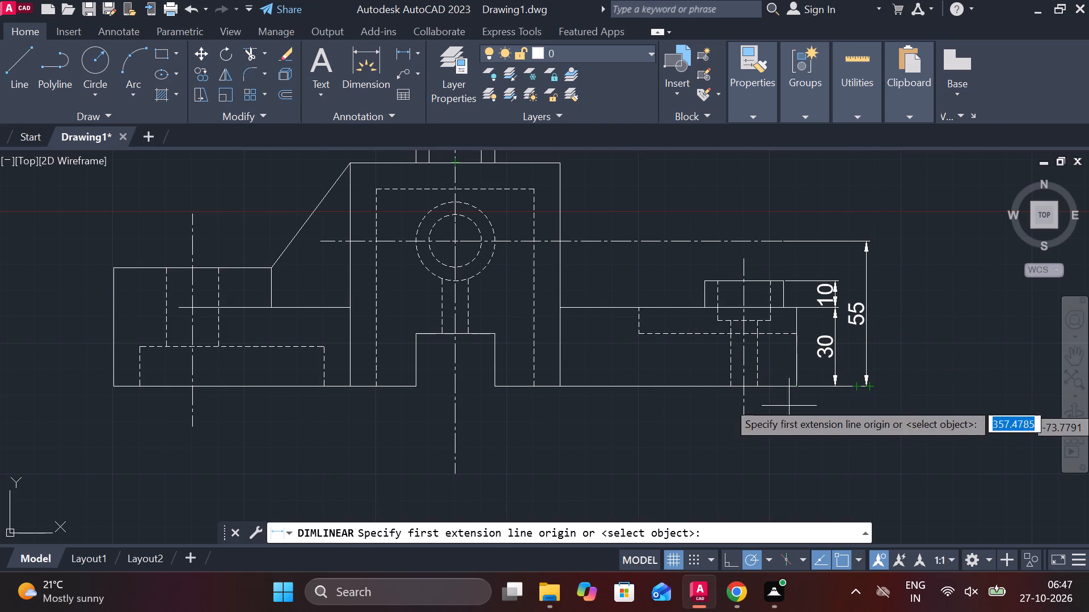
{"action": "scroll", "coordinate": [685, 351], "scroll_direction": "up", "scroll_amount": 1}
{"action": "left_click", "coordinate": [606, 282]}
{"action": "left_click", "coordinate": [610, 323]}
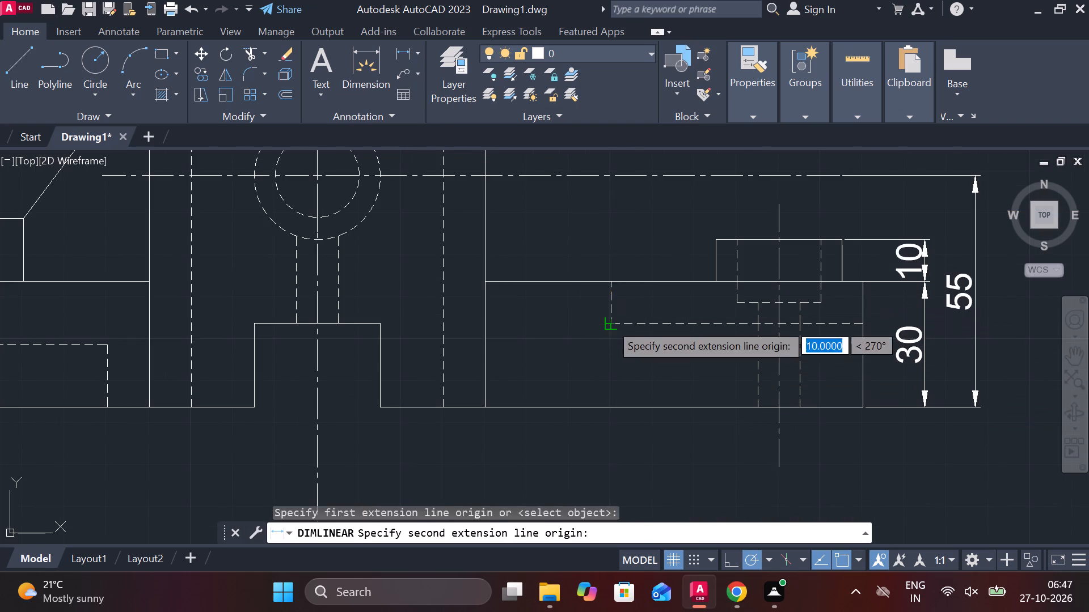
{"action": "left_click", "coordinate": [596, 332]}
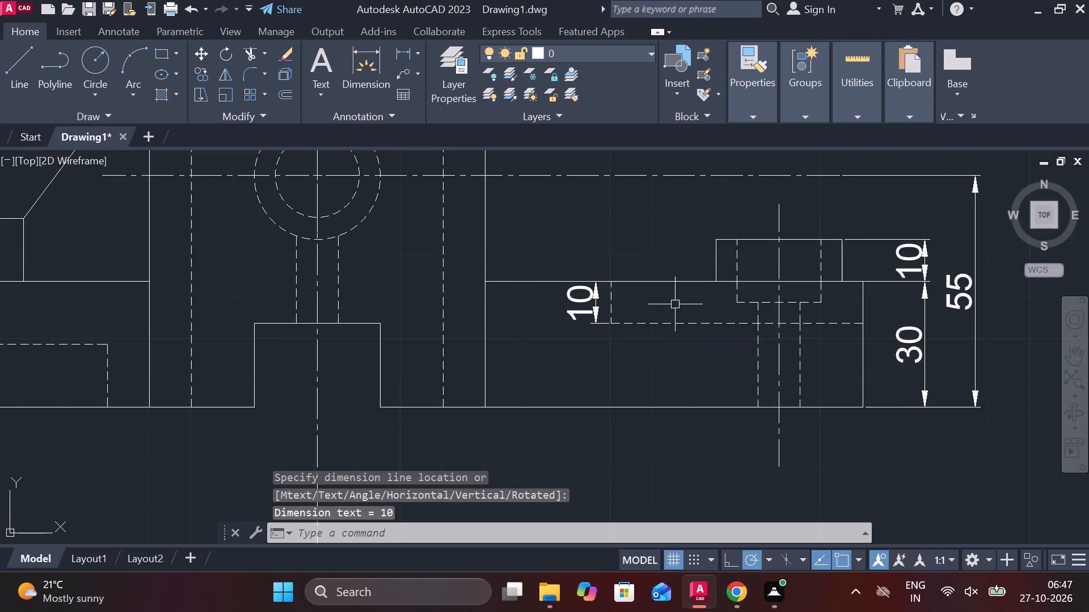
Dimension the right boss's overall width between its top corners, placing the dimension just above the boss.
{"action": "key", "text": "space"}
{"action": "left_click", "coordinate": [712, 235]}
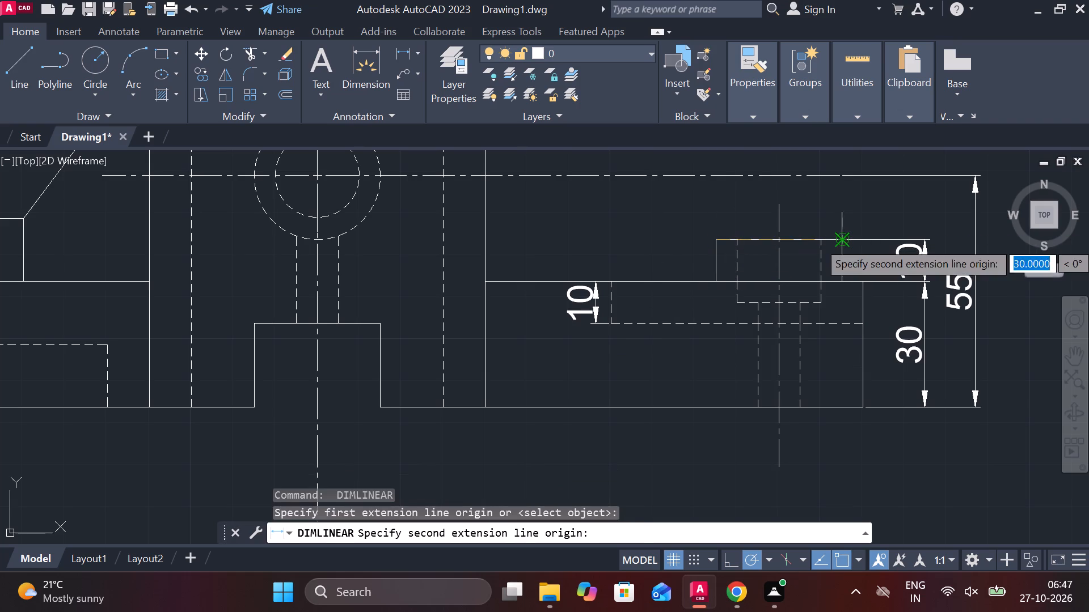
{"action": "left_click", "coordinate": [843, 241]}
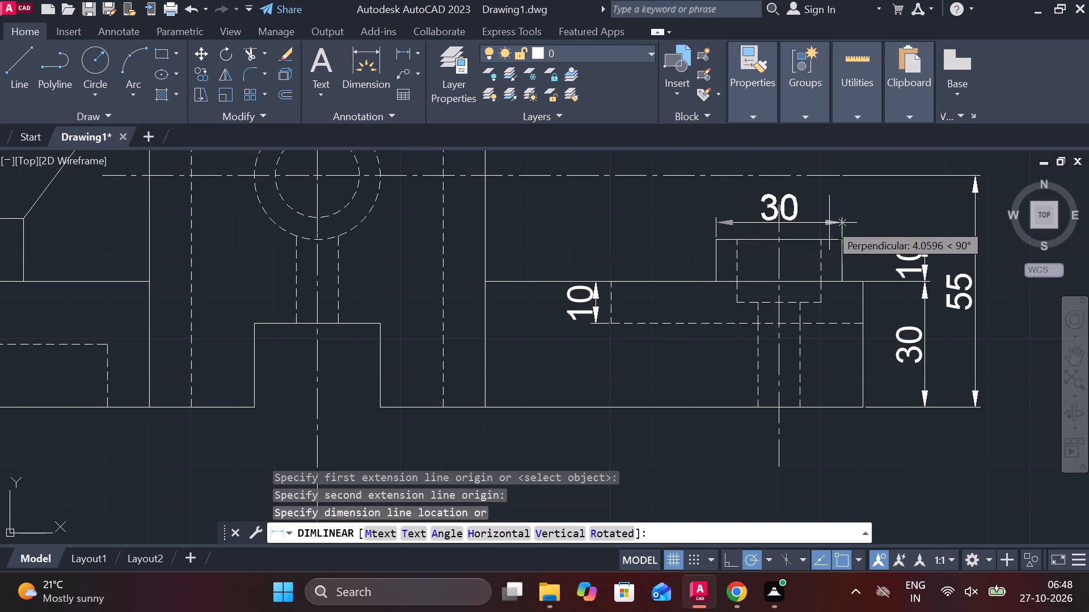
{"action": "scroll", "coordinate": [829, 223], "scroll_direction": "up", "scroll_amount": 1}
{"action": "left_click", "coordinate": [828, 209]}
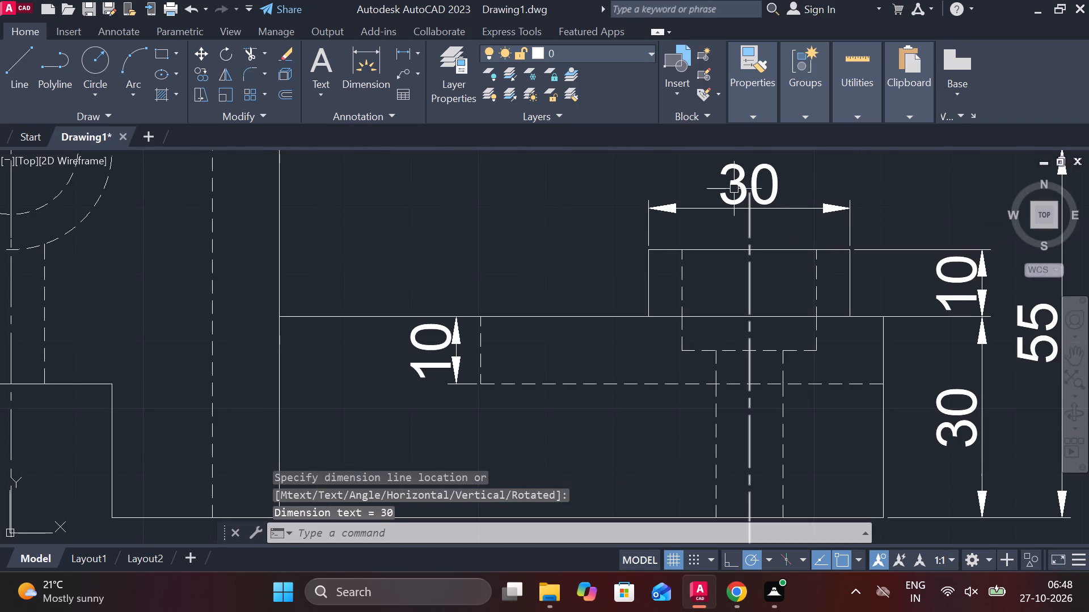
Add a diameter symbol in front of the right boss's width dimension text.
{"action": "double_click", "coordinate": [734, 189]}
{"action": "left_click", "coordinate": [720, 91]}
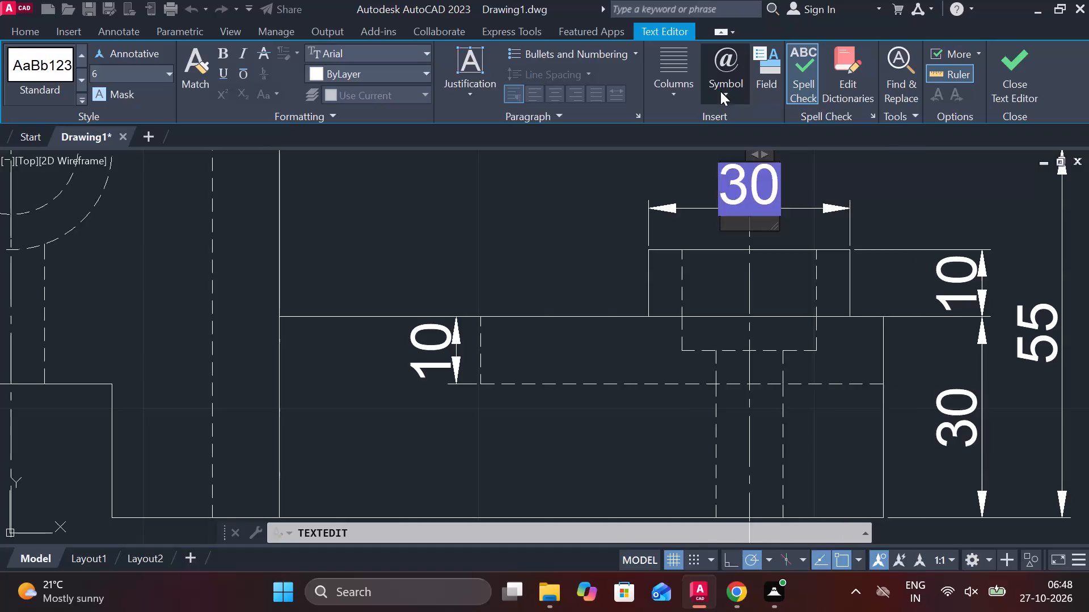
{"action": "left_click", "coordinate": [779, 157]}
{"action": "left_click", "coordinate": [1012, 75]}
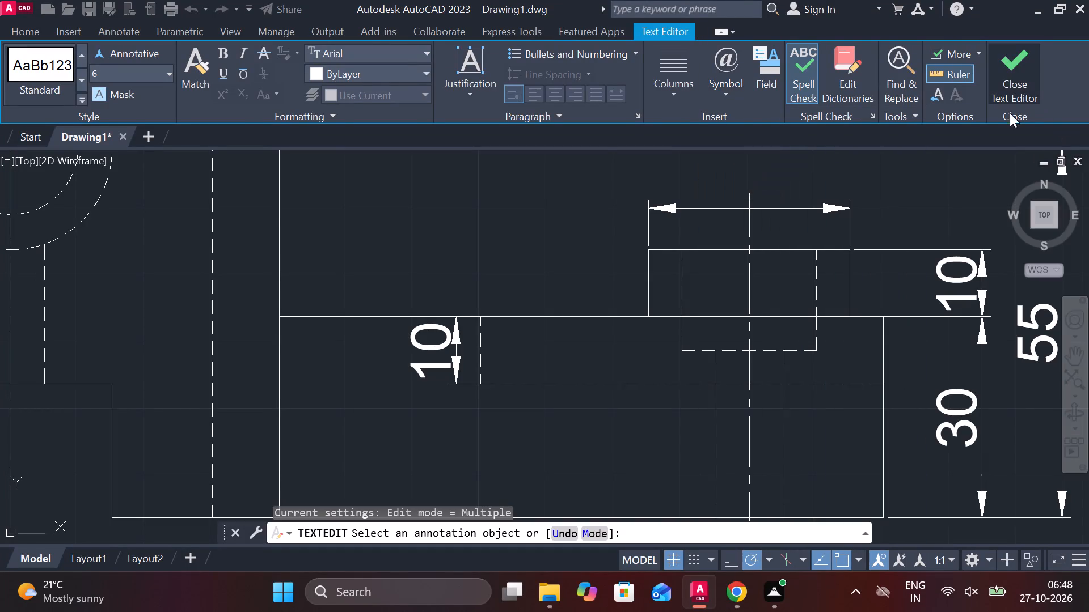
{"action": "key", "text": "Escape"}
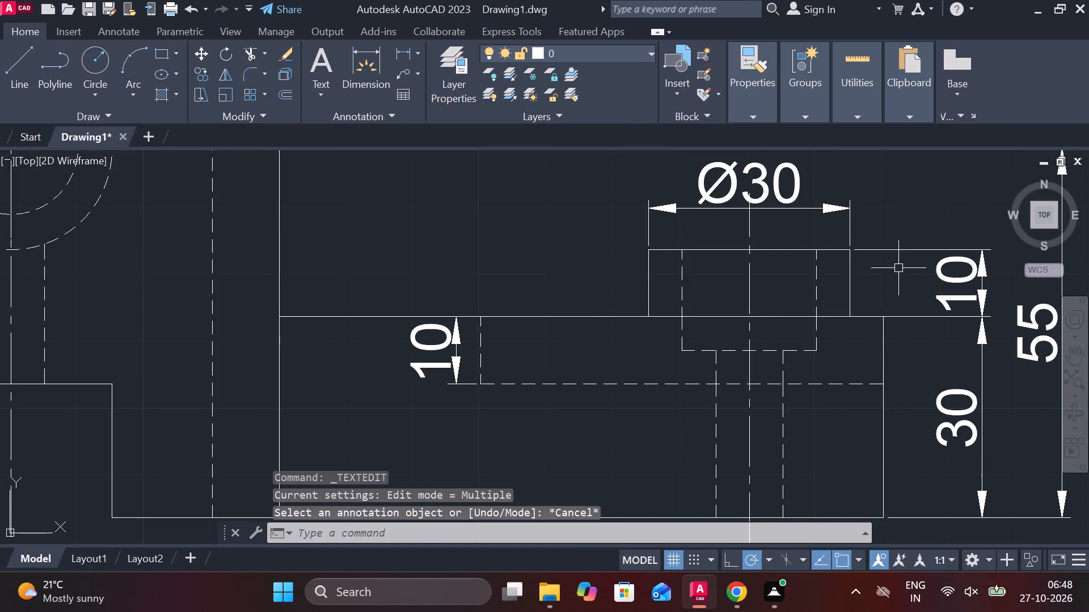
Dimension the central block's full height from its top right corner to the base, outside the bore centerline height dimension.
{"action": "scroll", "coordinate": [898, 268], "scroll_direction": "down", "scroll_amount": 1}
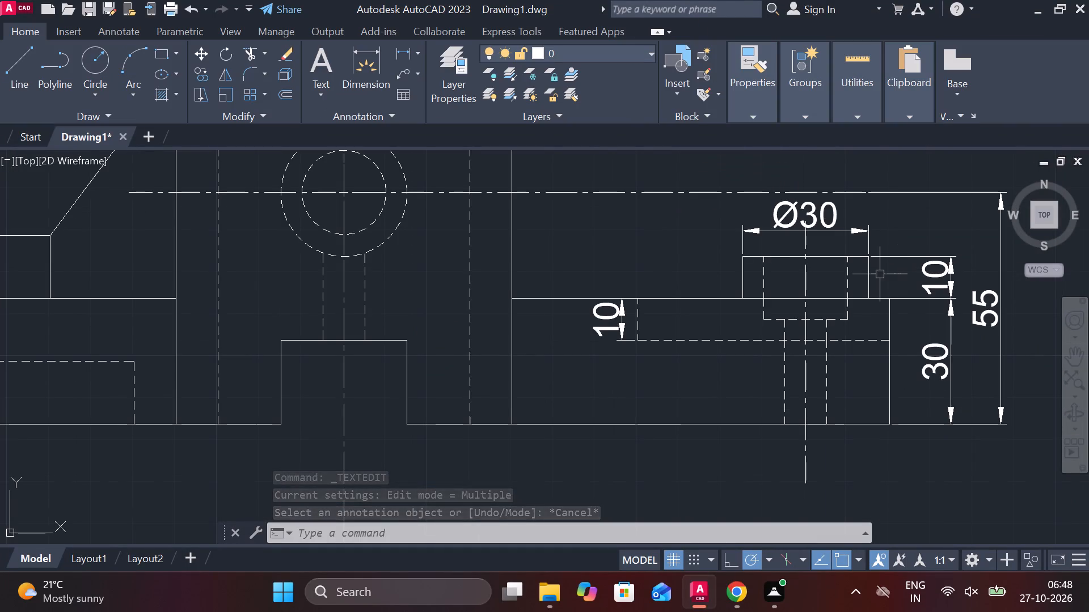
{"action": "middle_click_drag", "start_coordinate": [874, 279], "coordinate": [880, 322]}
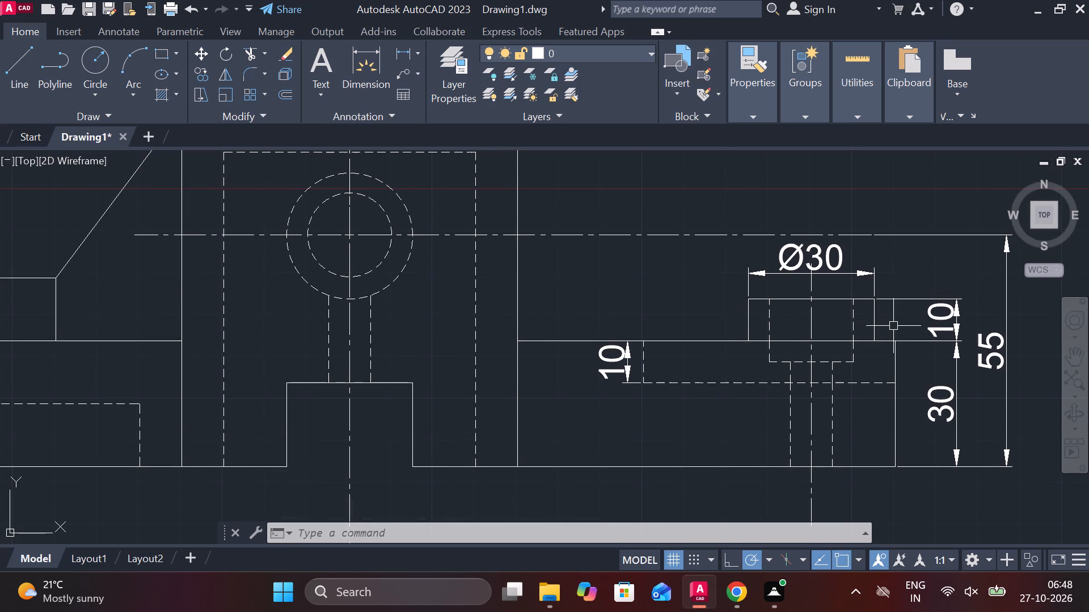
{"action": "scroll", "coordinate": [833, 292], "scroll_direction": "down", "scroll_amount": 1}
{"action": "middle_click_drag", "start_coordinate": [860, 292], "coordinate": [741, 309]}
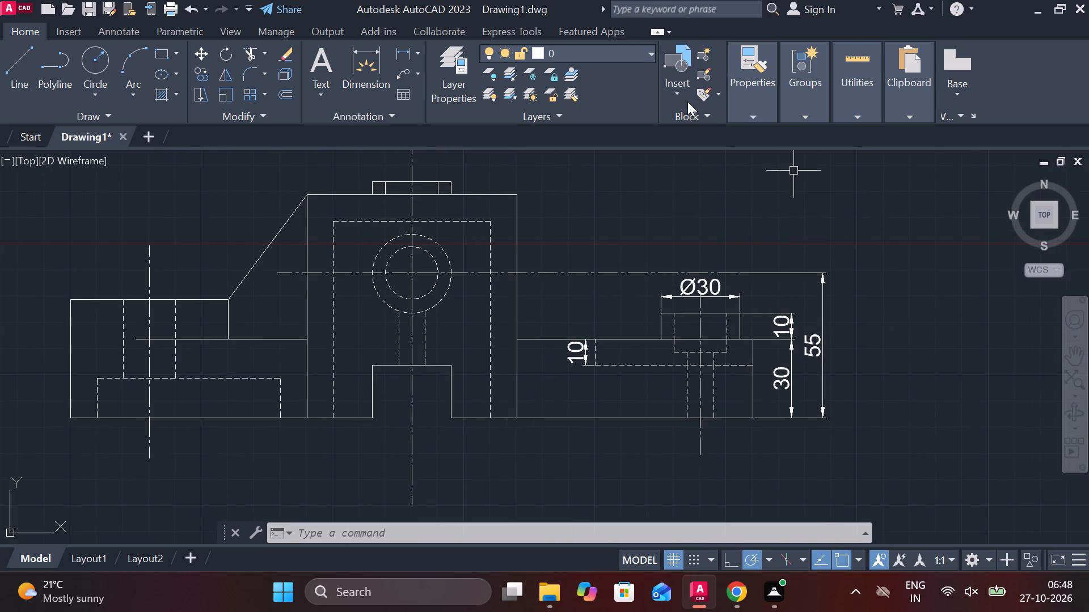
{"action": "left_click", "coordinate": [401, 49]}
{"action": "left_click", "coordinate": [524, 188]}
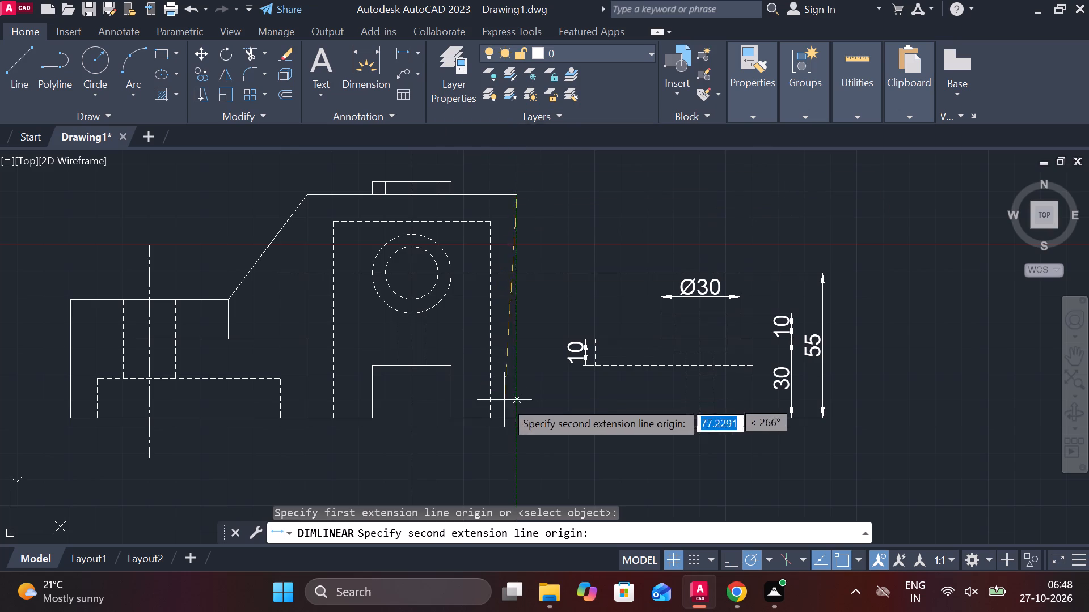
{"action": "left_click", "coordinate": [514, 413]}
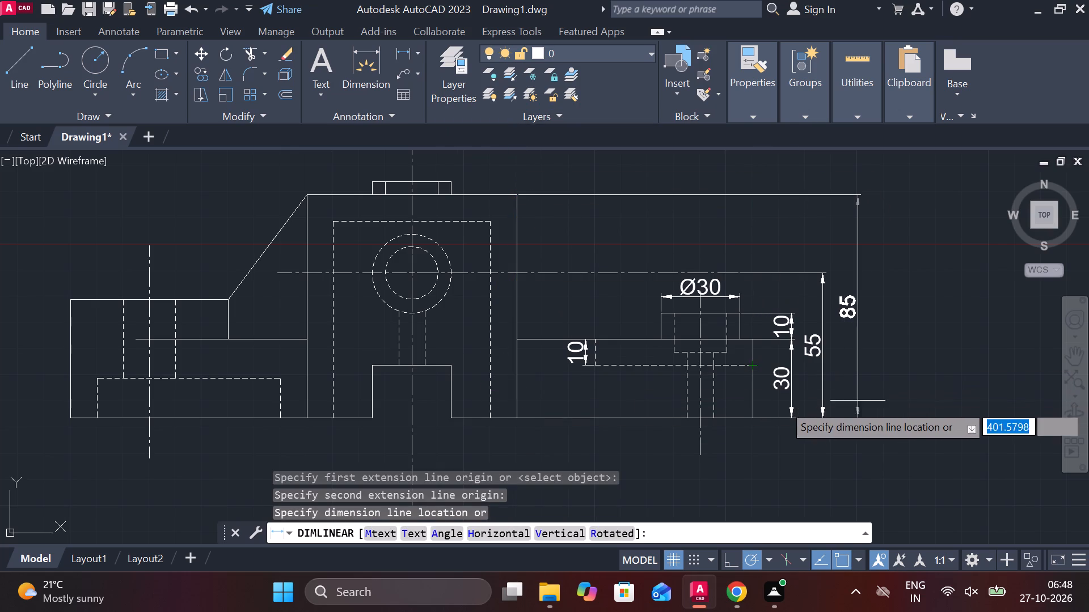
{"action": "left_click", "coordinate": [854, 406]}
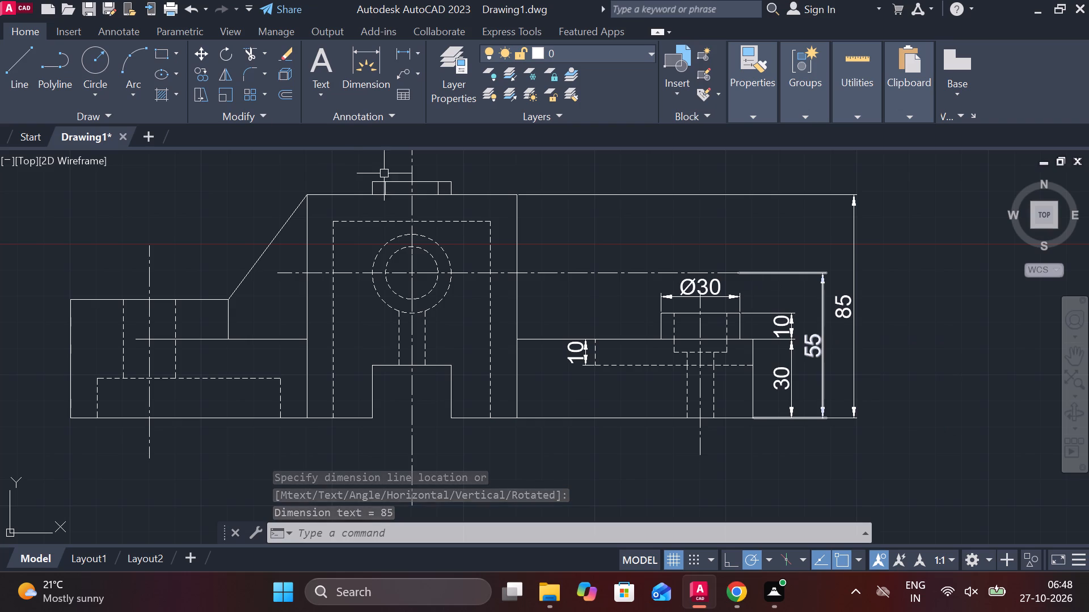
Add a multileader reading "20 DRILL" from the inner dashed bore circle to the upper right, beyond the central block.
{"action": "left_click", "coordinate": [407, 70]}
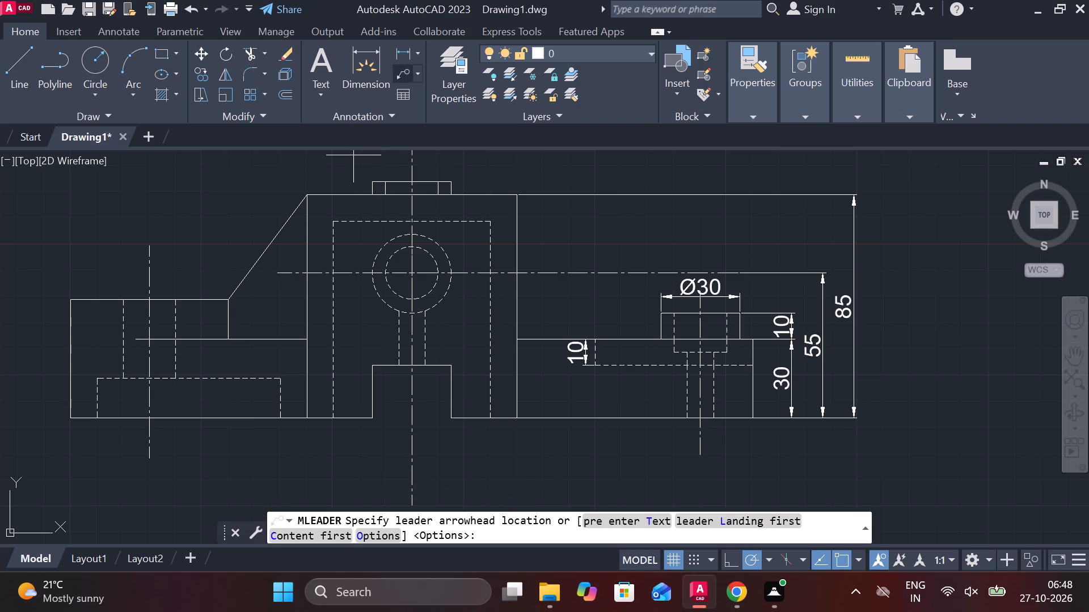
{"action": "scroll", "coordinate": [456, 278], "scroll_direction": "up", "scroll_amount": 1}
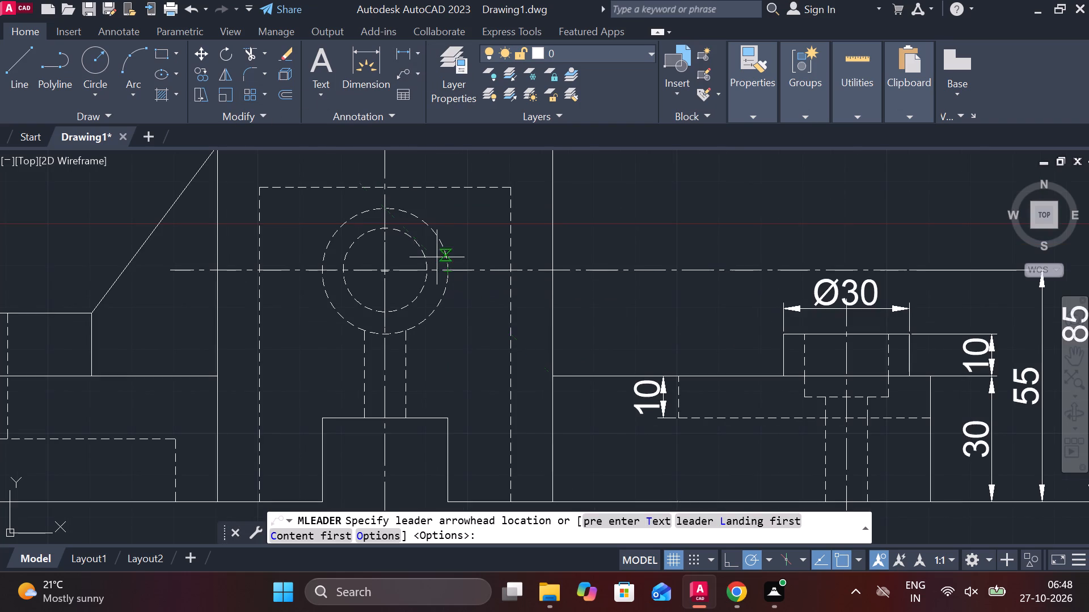
{"action": "left_click", "coordinate": [434, 256]}
{"action": "left_click", "coordinate": [586, 176]}
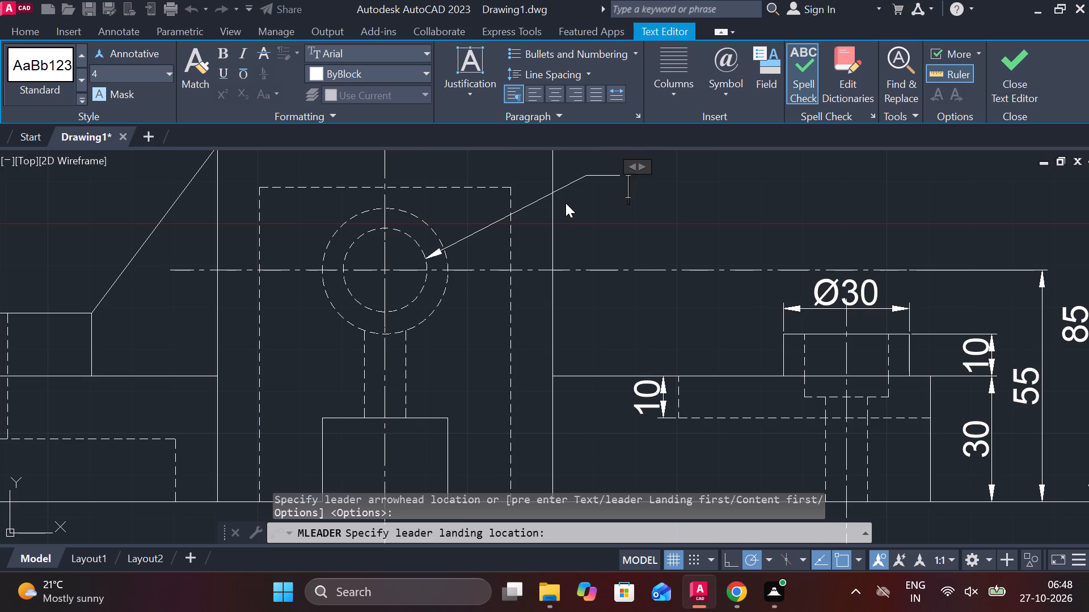
{"action": "type", "text": "20 DRILL"}
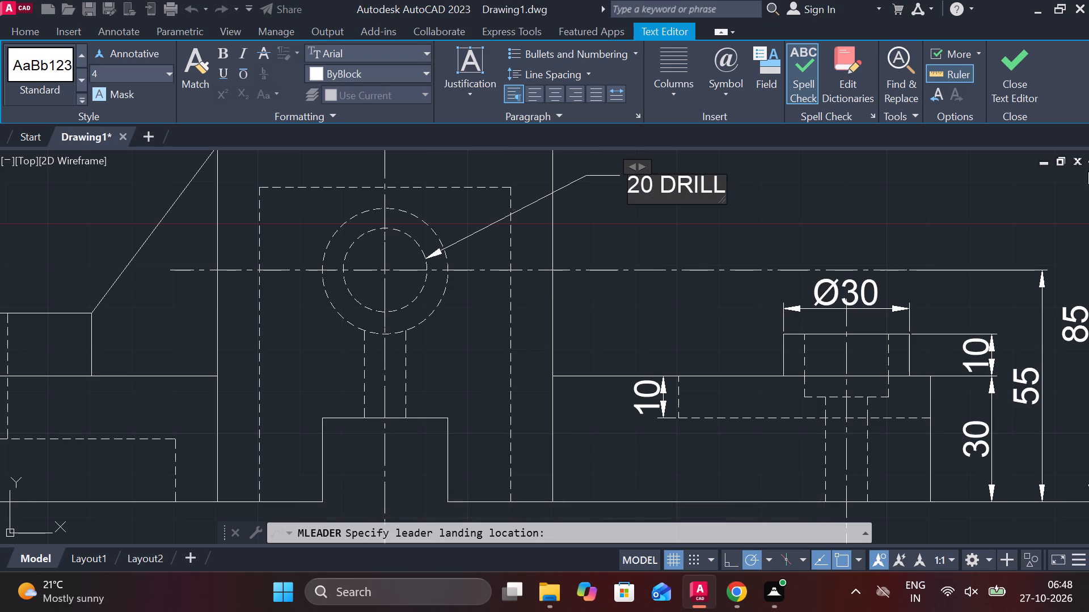
{"action": "left_click", "coordinate": [1012, 68]}
Extend both inner vertical lines of the top boss down to the dashed cavity's top edge.
{"action": "scroll", "coordinate": [812, 265], "scroll_direction": "down", "scroll_amount": 2}
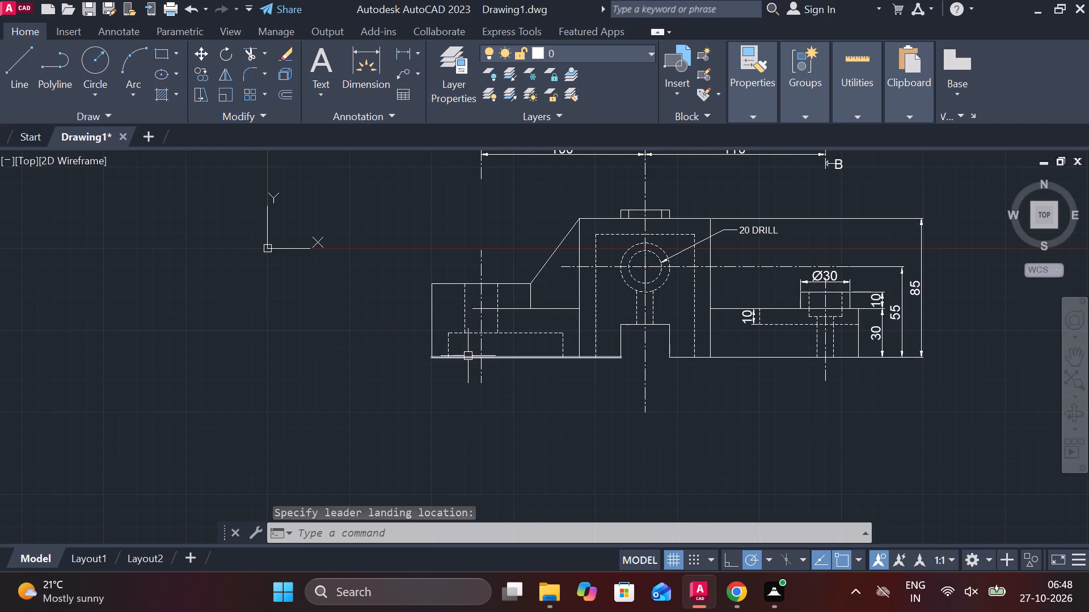
{"action": "scroll", "coordinate": [549, 213], "scroll_direction": "up", "scroll_amount": 1}
{"action": "middle_click_drag", "start_coordinate": [549, 213], "coordinate": [448, 334]}
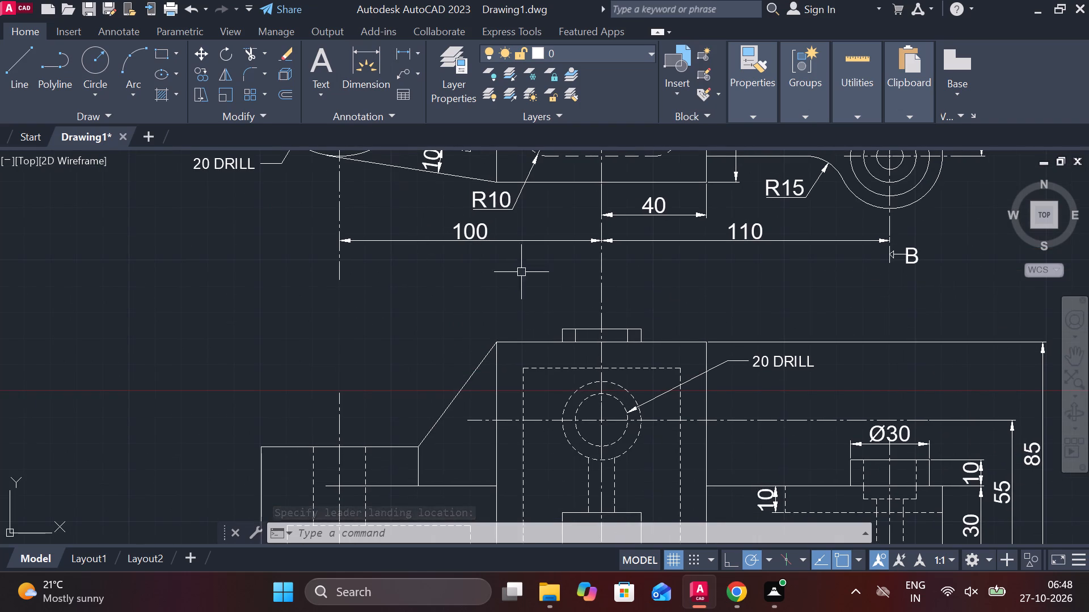
{"action": "scroll", "coordinate": [621, 317], "scroll_direction": "up", "scroll_amount": 2}
{"action": "middle_click_drag", "start_coordinate": [611, 345], "coordinate": [597, 241]}
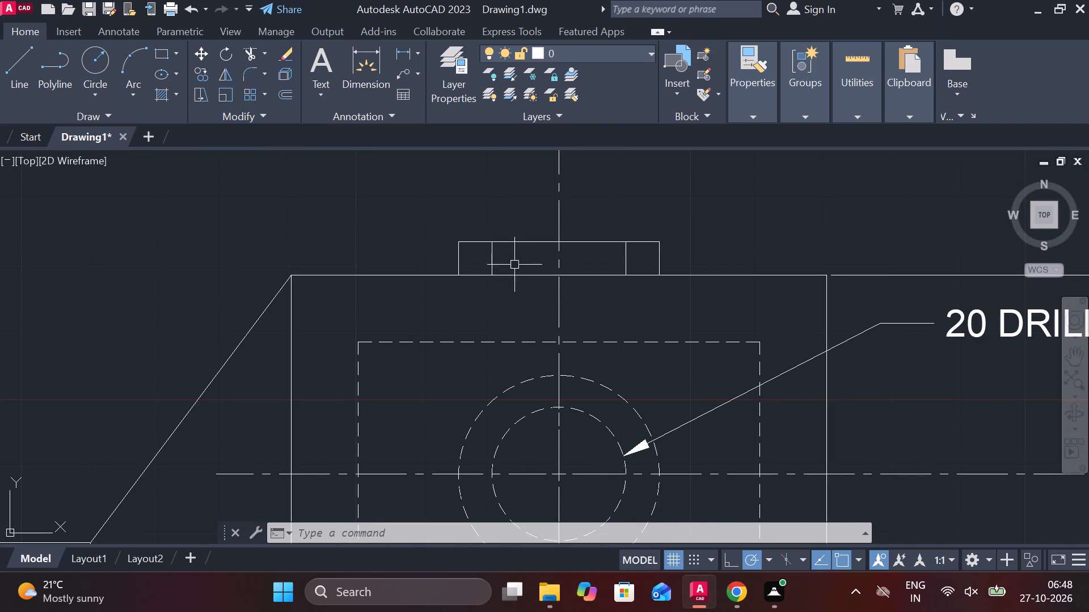
{"action": "left_click", "coordinate": [492, 260]}
{"action": "key", "text": "Escape"}
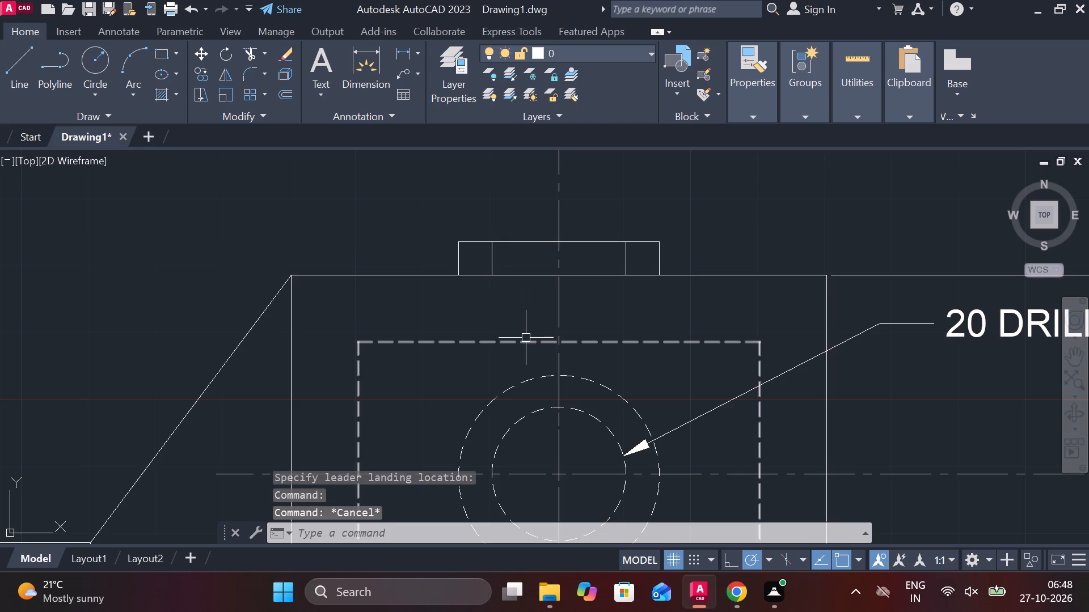
{"action": "type", "text": "EX"}
{"action": "key", "text": "space"}
{"action": "left_click", "coordinate": [491, 263]}
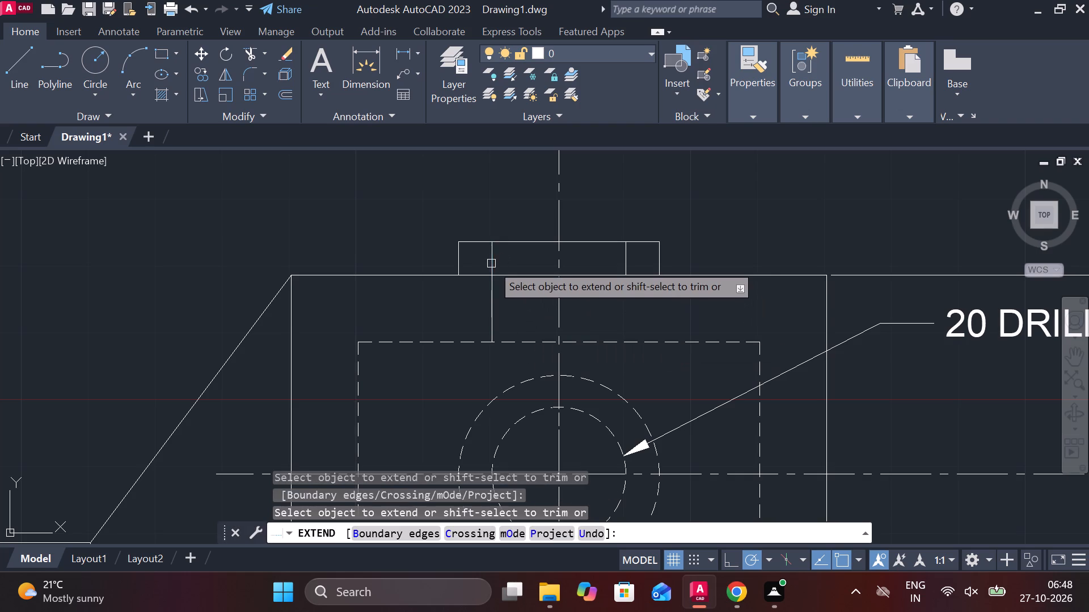
{"action": "left_click", "coordinate": [628, 258]}
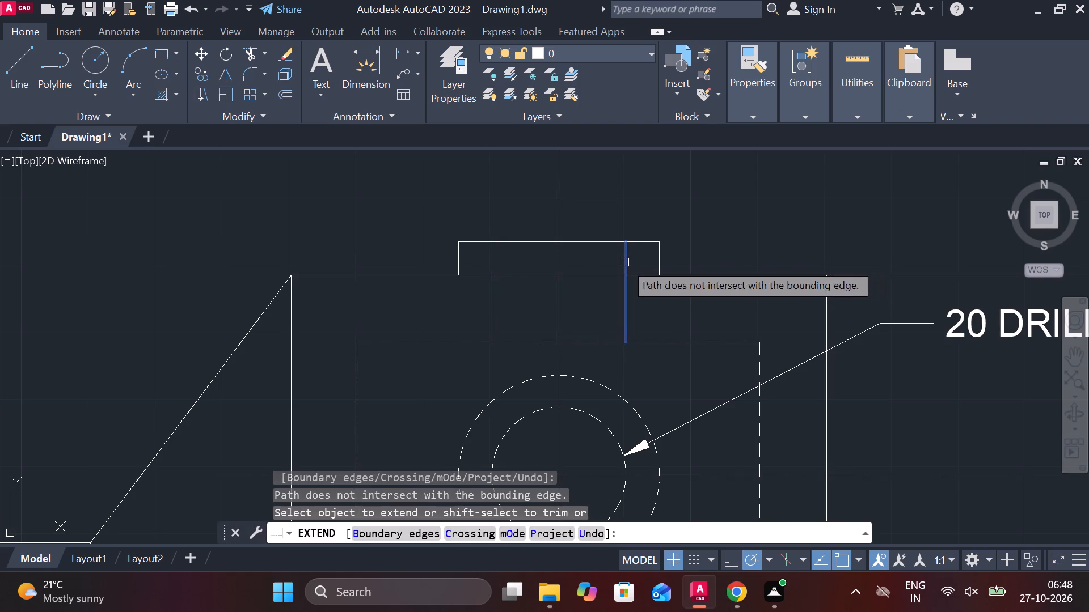
{"action": "left_click", "coordinate": [624, 262]}
{"action": "key", "text": "Escape"}
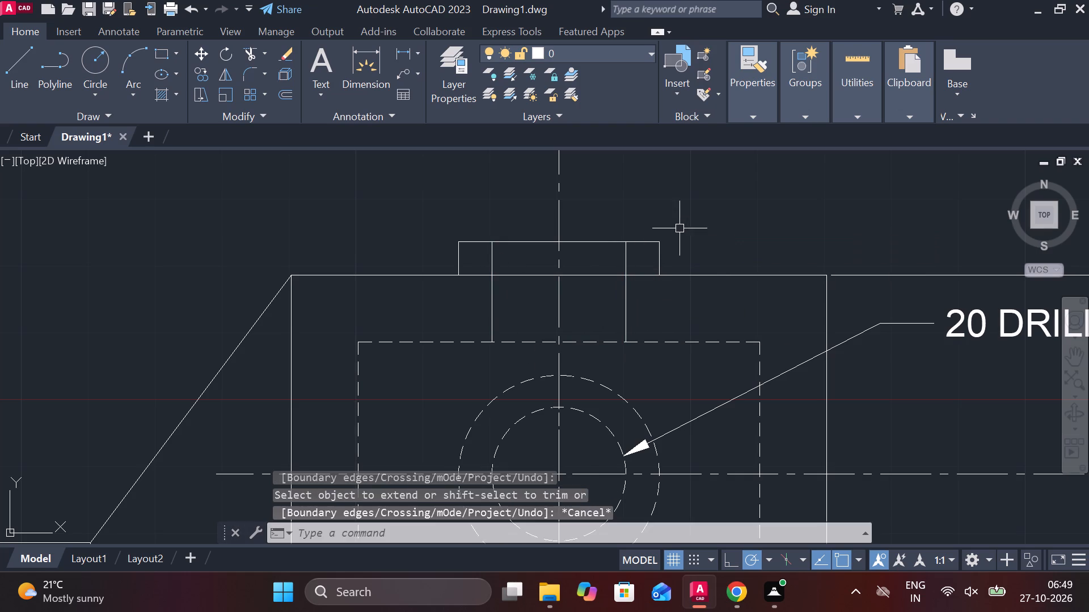
Change the linetype of the top boss's two extended hole lines to DASHED.
{"action": "left_click", "coordinate": [623, 256]}
{"action": "left_click", "coordinate": [488, 256]}
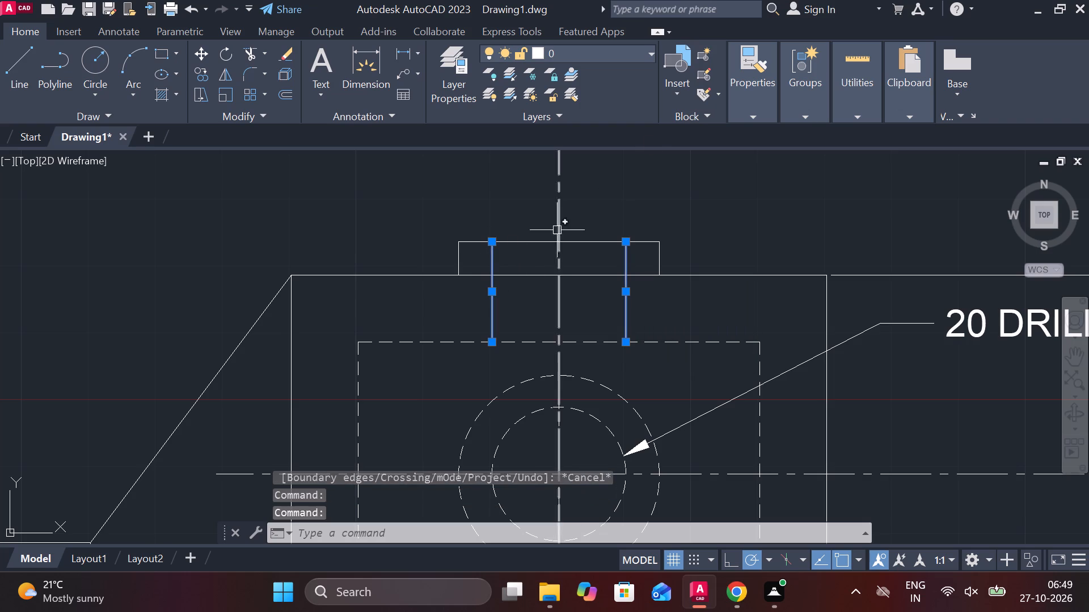
{"action": "left_click", "coordinate": [746, 122]}
{"action": "left_click", "coordinate": [842, 181]}
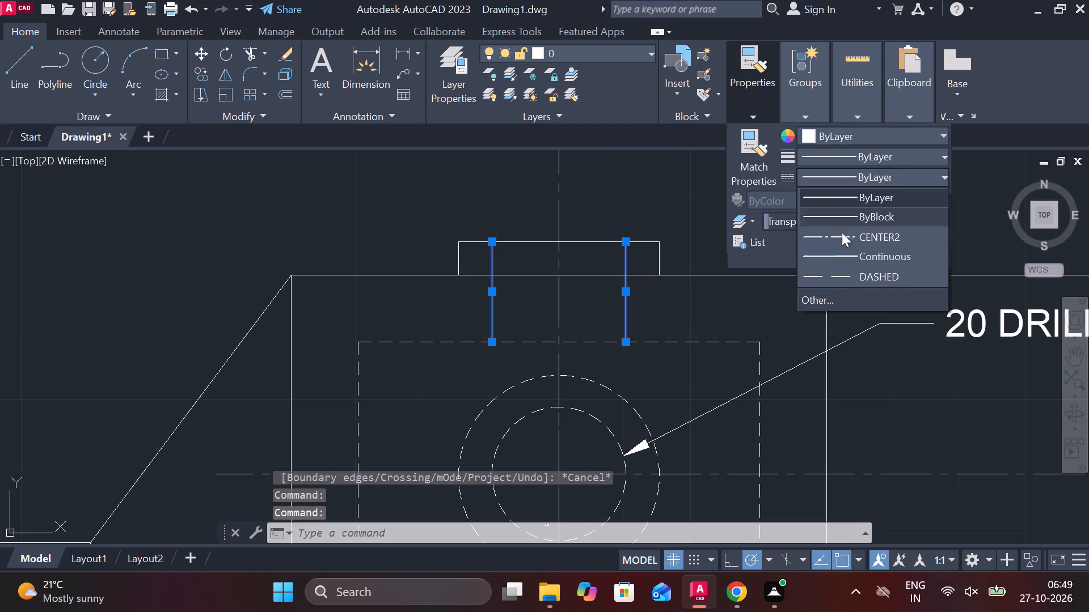
{"action": "left_click", "coordinate": [843, 272]}
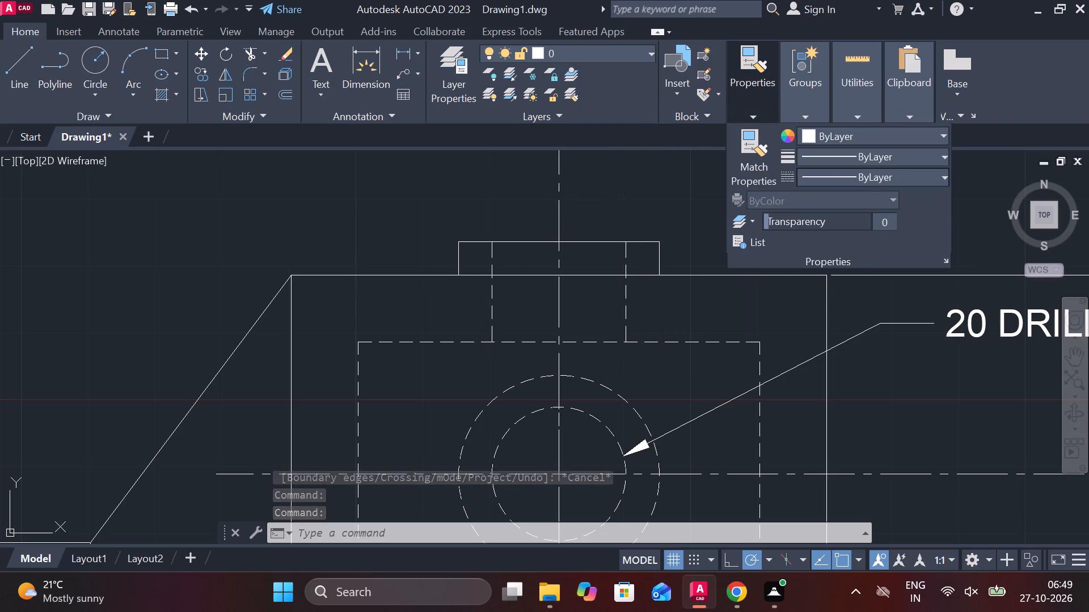
{"action": "key", "text": "Escape"}
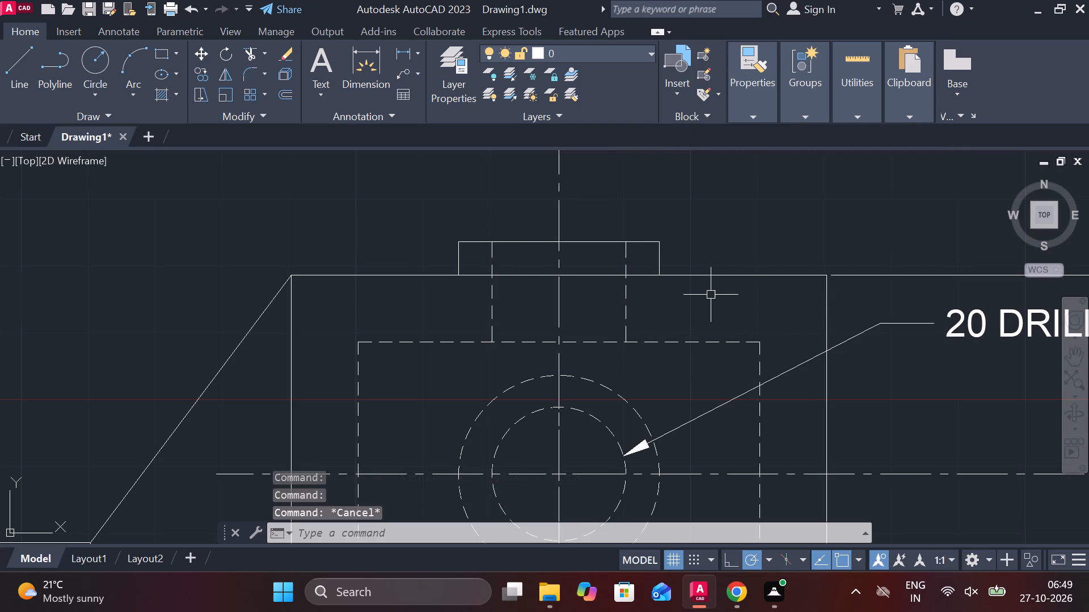
Dimension the top boss's overall width between its upper corners, placing the dimension above the boss.
{"action": "left_click", "coordinate": [408, 54]}
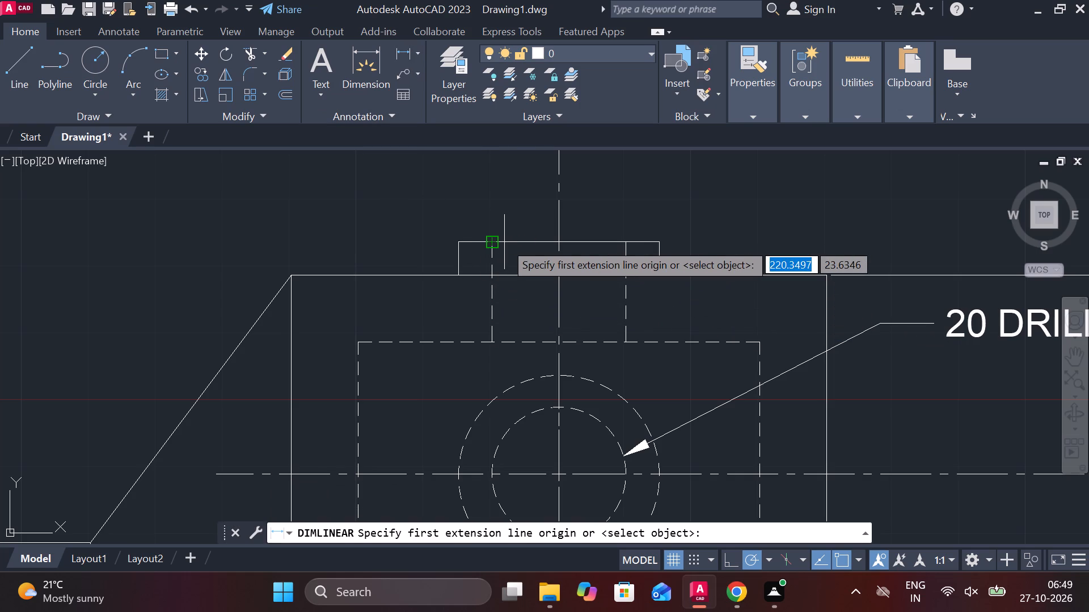
{"action": "left_click", "coordinate": [462, 240]}
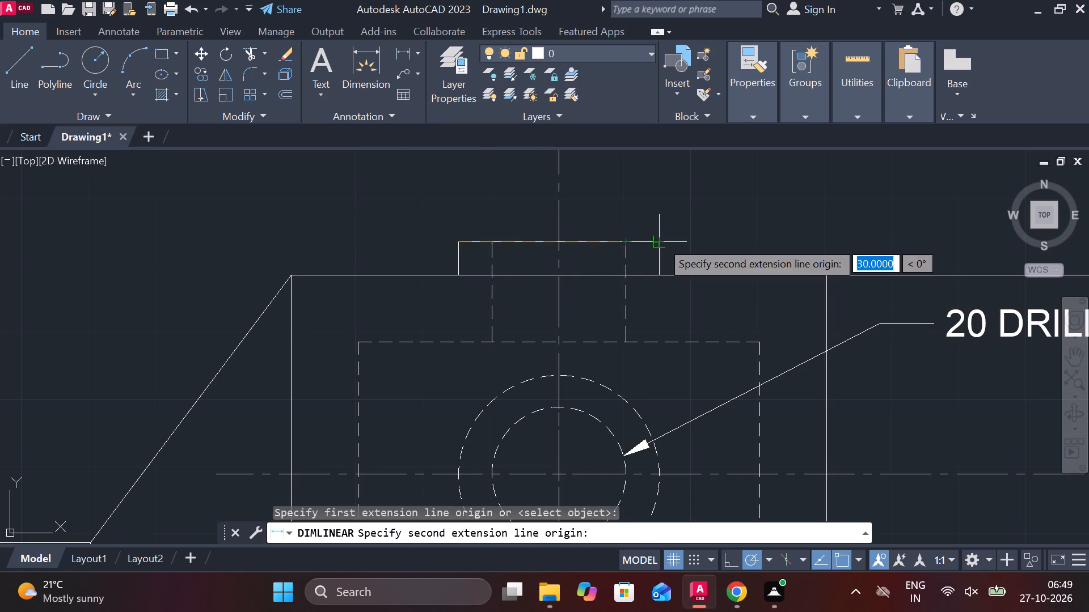
{"action": "left_click", "coordinate": [661, 241]}
{"action": "middle_click_drag", "start_coordinate": [623, 207], "coordinate": [621, 249]}
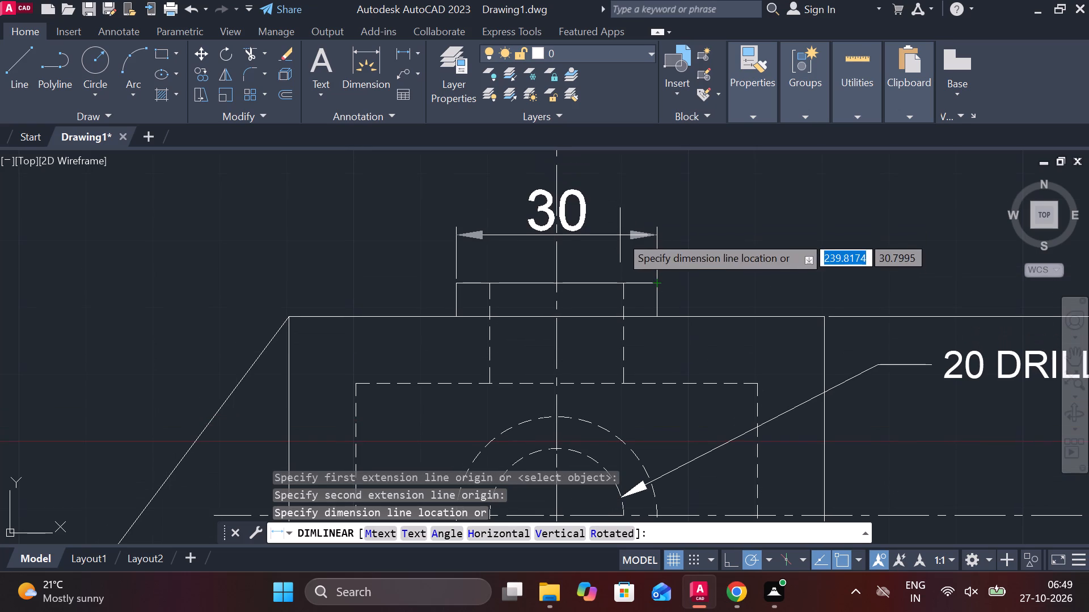
{"action": "left_click", "coordinate": [620, 235]}
Add a diameter symbol in front of the top boss's width dimension text.
{"action": "double_click", "coordinate": [541, 209]}
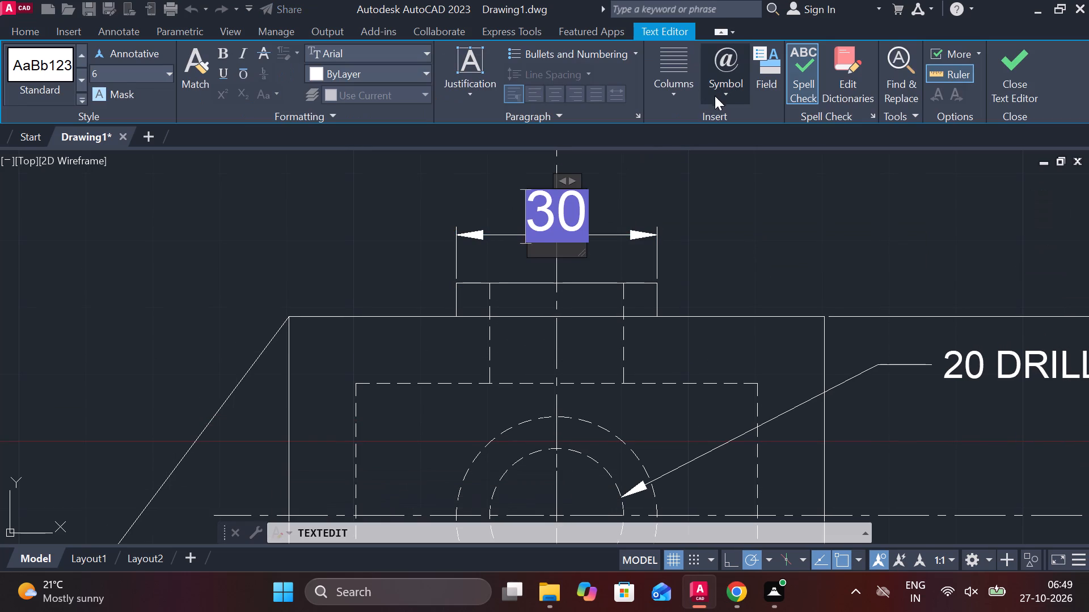
{"action": "left_click", "coordinate": [716, 94]}
{"action": "left_click", "coordinate": [787, 160]}
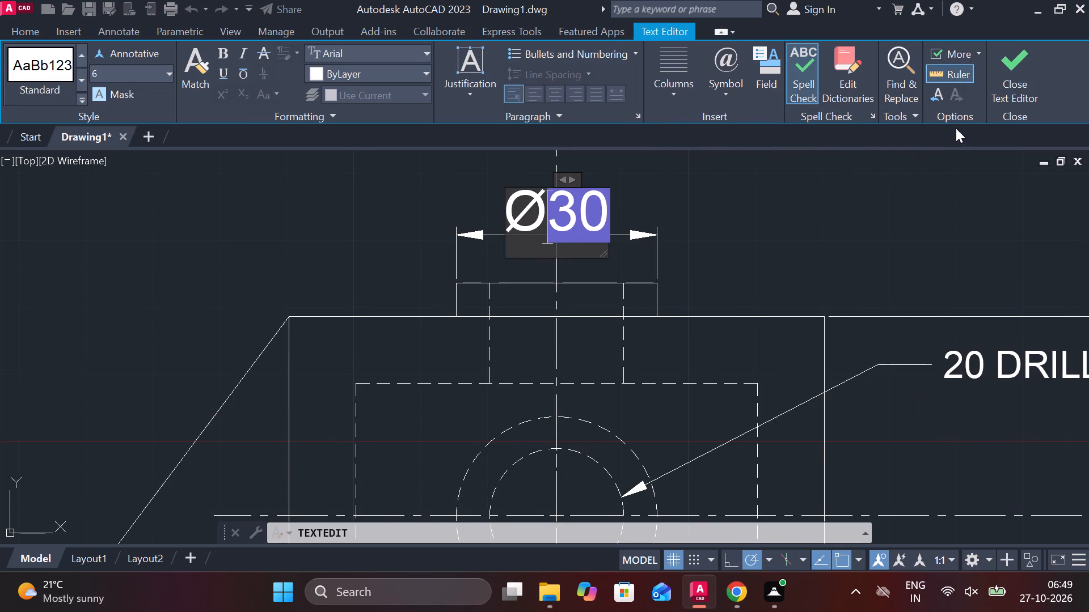
{"action": "left_click", "coordinate": [1002, 67]}
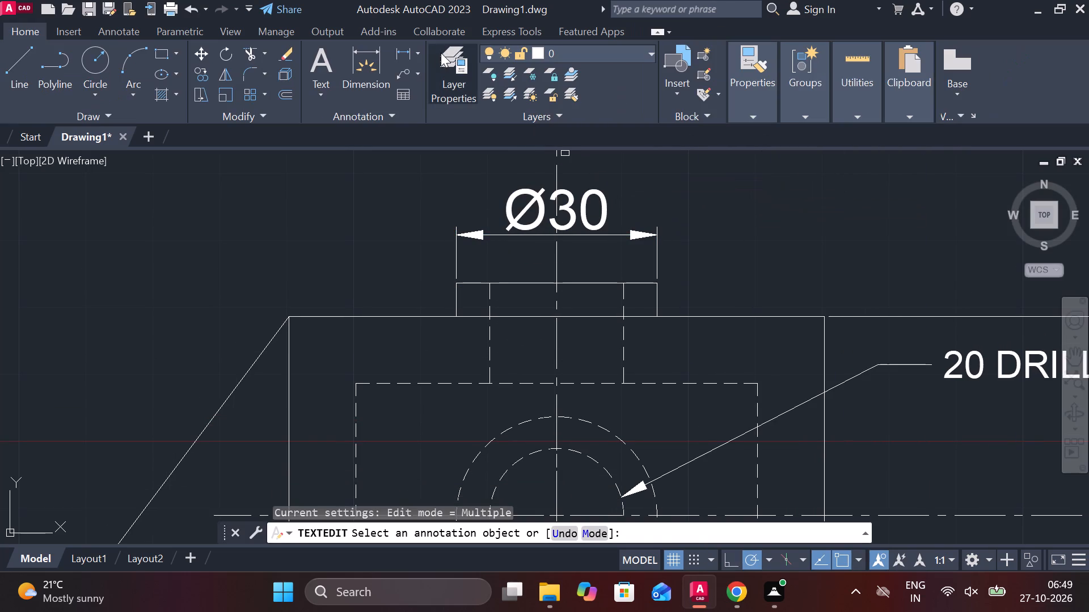
Dimension the central block's overall width between its top corners, placing the dimension above the boss's diameter dimension.
{"action": "left_click", "coordinate": [409, 53]}
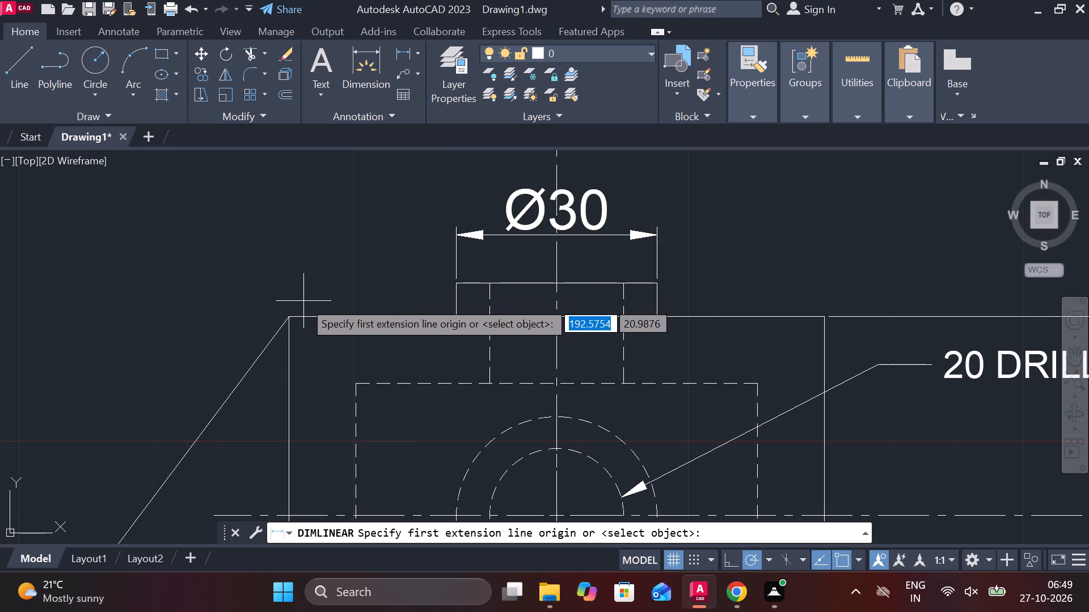
{"action": "left_click", "coordinate": [288, 317]}
{"action": "left_click", "coordinate": [829, 316]}
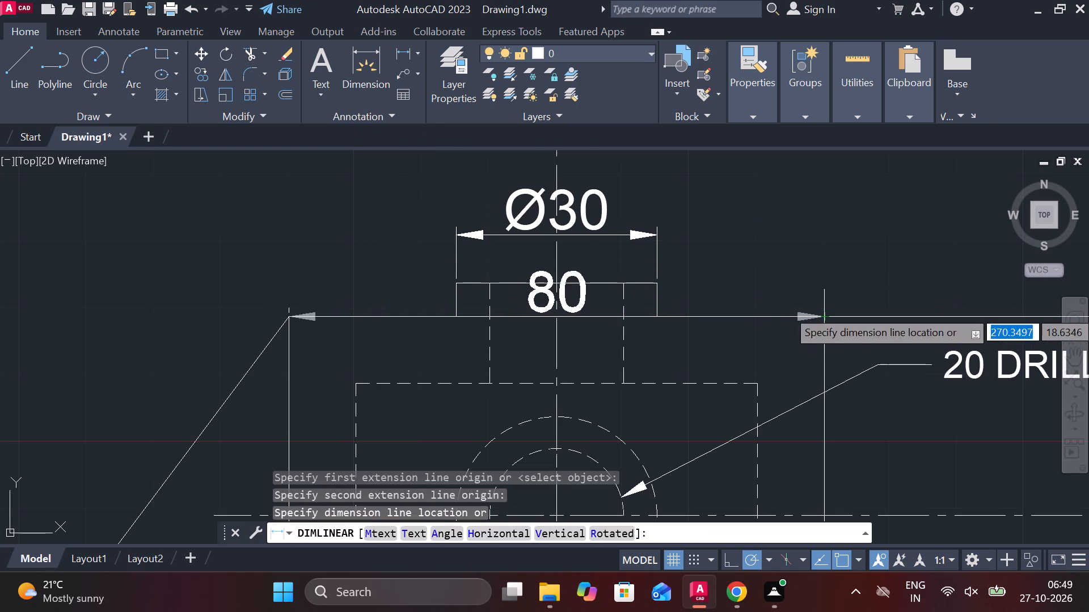
{"action": "middle_click_drag", "start_coordinate": [688, 244], "coordinate": [683, 335]}
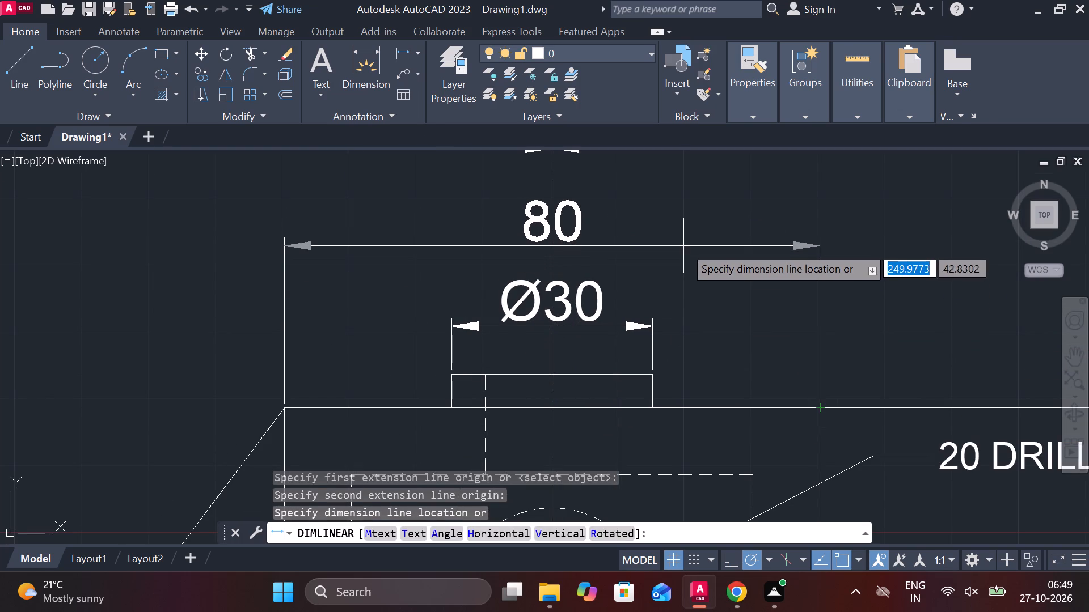
{"action": "left_click", "coordinate": [683, 246]}
Dimension the top boss's height from its upper right corner to the block's top edge, placing it right of the boss.
{"action": "scroll", "coordinate": [683, 246], "scroll_direction": "down", "scroll_amount": 1}
{"action": "middle_click_drag", "start_coordinate": [682, 261], "coordinate": [670, 248]}
{"action": "scroll", "coordinate": [670, 246], "scroll_direction": "down", "scroll_amount": 1}
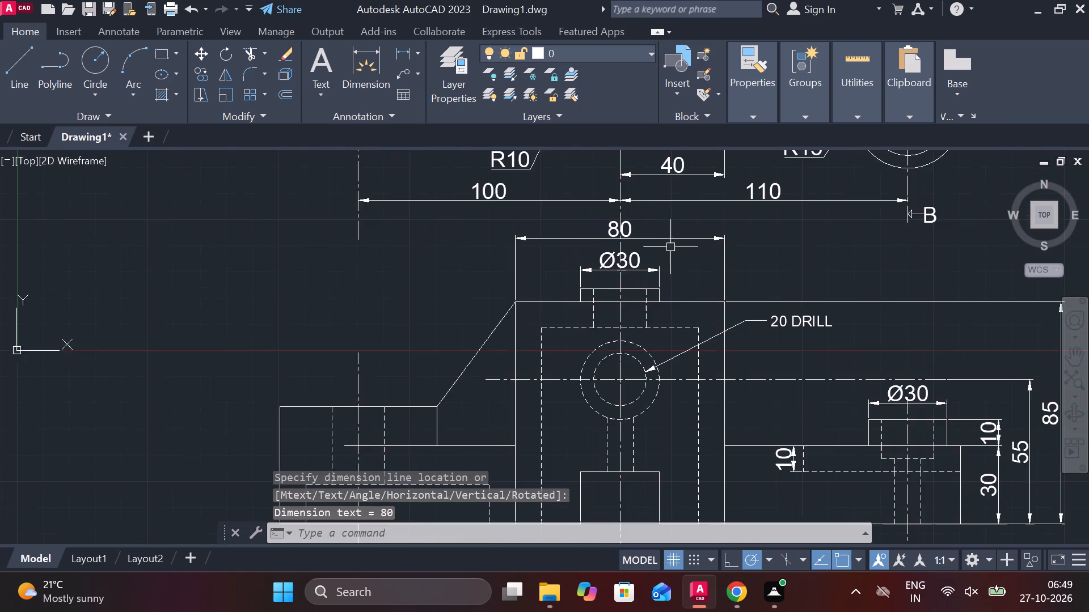
{"action": "scroll", "coordinate": [670, 247], "scroll_direction": "down", "scroll_amount": 1}
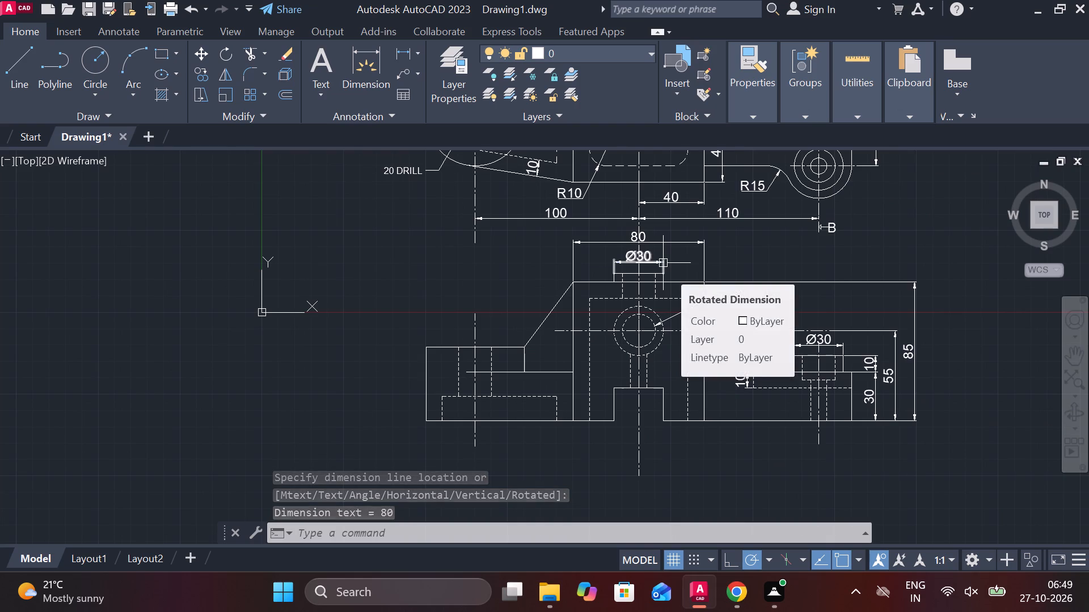
{"action": "scroll", "coordinate": [652, 335], "scroll_direction": "up", "scroll_amount": 2}
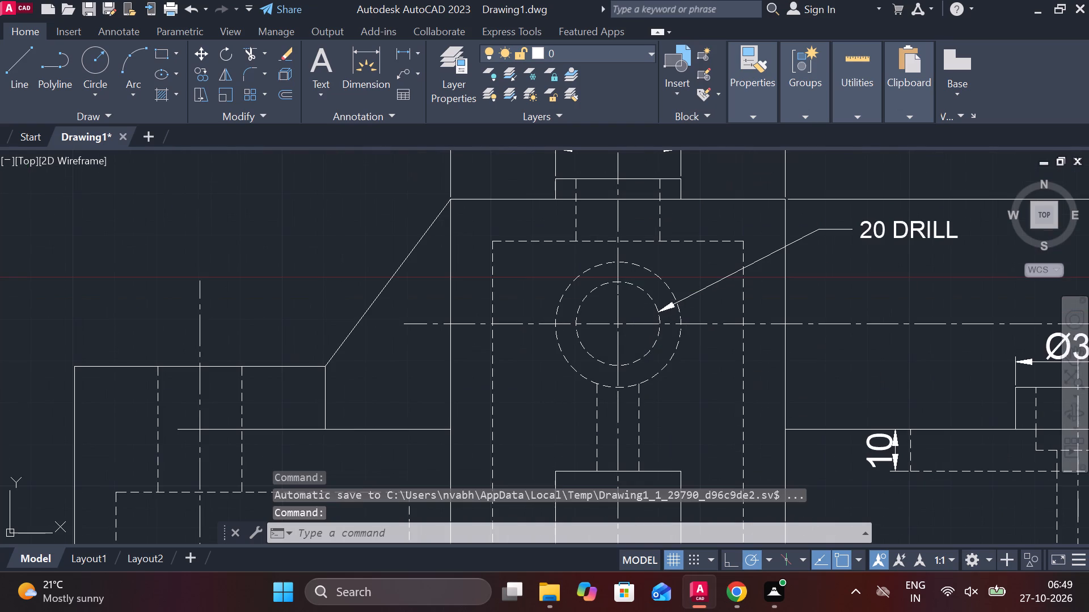
{"action": "middle_click_drag", "start_coordinate": [707, 200], "coordinate": [653, 311]}
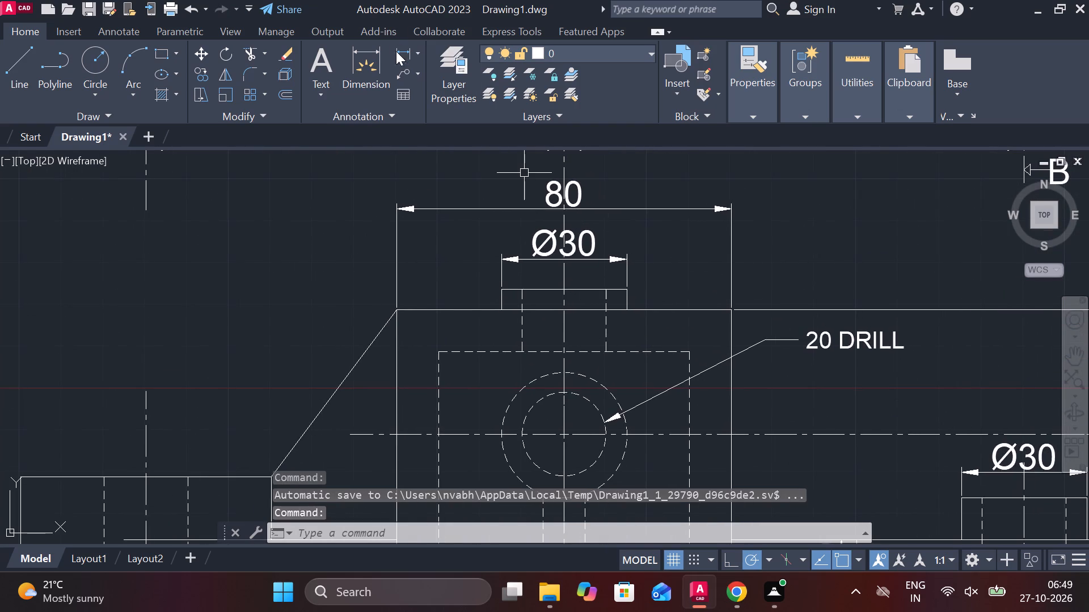
{"action": "double_click", "coordinate": [398, 53]}
{"action": "scroll", "coordinate": [590, 303], "scroll_direction": "up", "scroll_amount": 2}
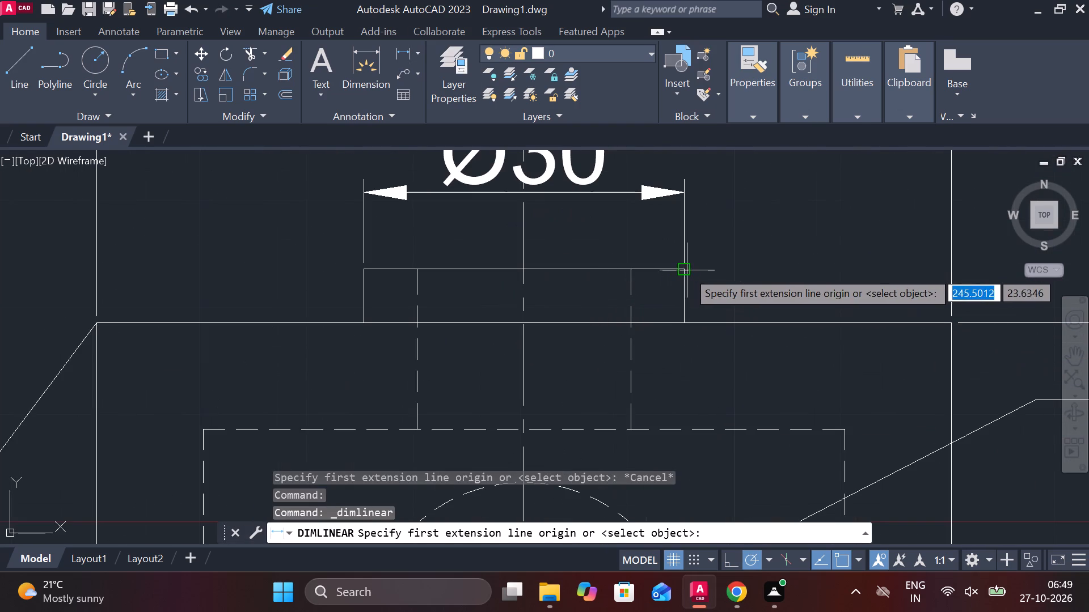
{"action": "left_click", "coordinate": [687, 270]}
{"action": "left_click", "coordinate": [691, 319]}
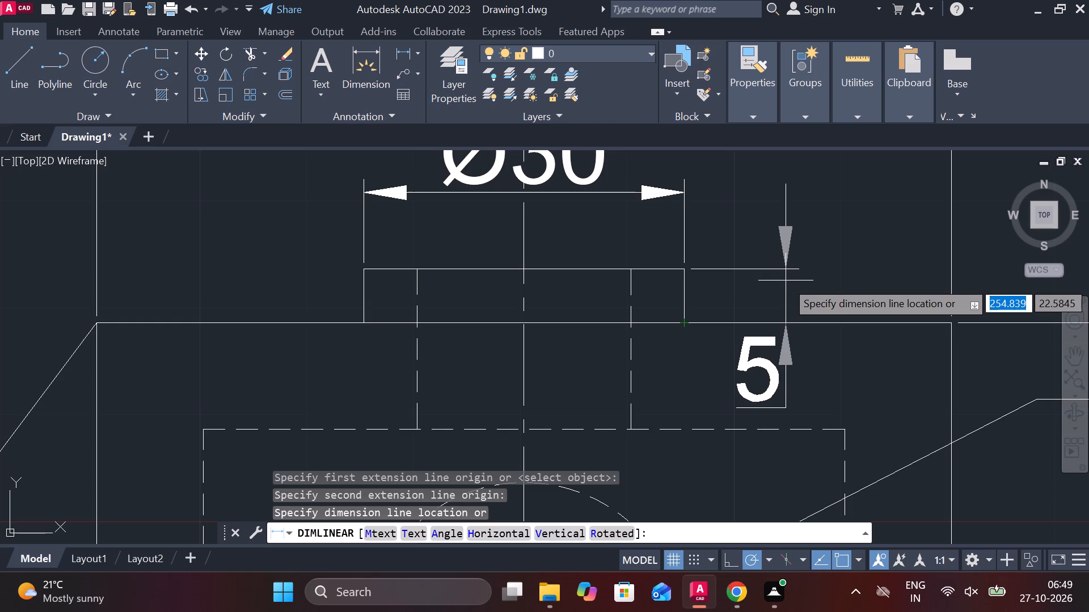
{"action": "left_click", "coordinate": [786, 280]}
Dimension the vertical gap between the central block's top edge and the dashed cavity's top edge, left of the boss.
{"action": "middle_click_drag", "start_coordinate": [614, 326], "coordinate": [742, 238]}
{"action": "scroll", "coordinate": [683, 265], "scroll_direction": "down", "scroll_amount": 1}
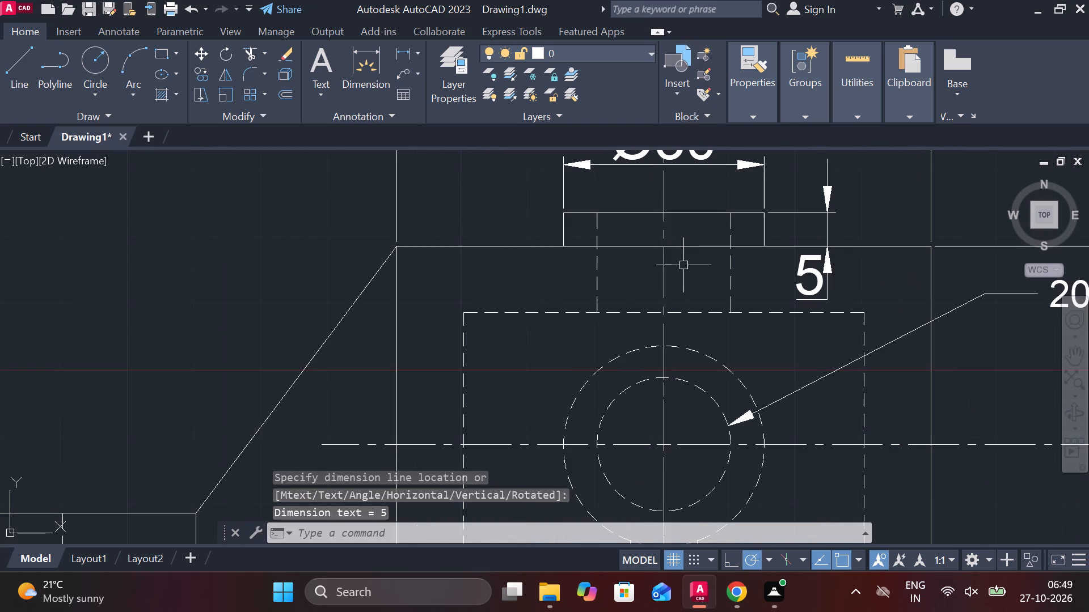
{"action": "key", "text": "v"}
{"action": "key", "text": "Escape"}
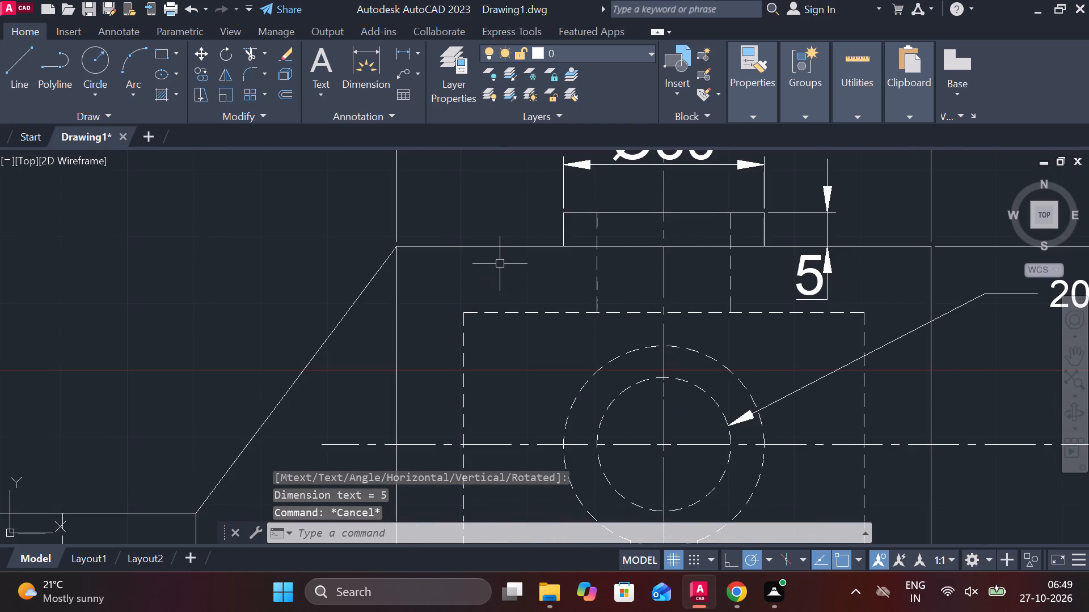
{"action": "key", "text": "space"}
{"action": "left_click", "coordinate": [498, 239]}
{"action": "left_click", "coordinate": [502, 308]}
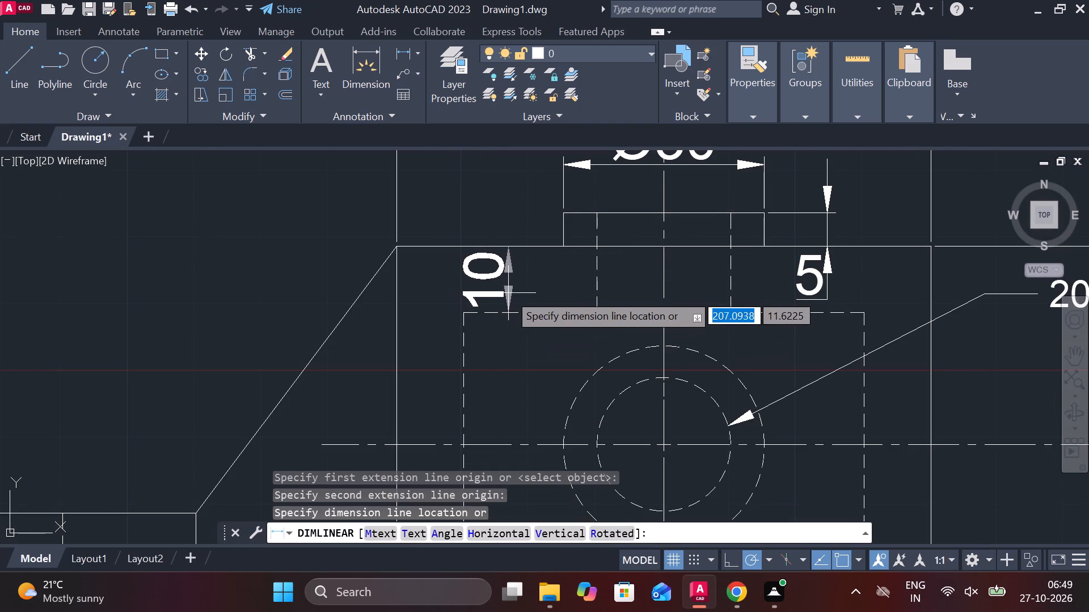
{"action": "left_click", "coordinate": [508, 293]}
Dimension the central block's left wall thickness along the horizontal centerline, from the outer edge to the dashed cavity line.
{"action": "middle_click_drag", "start_coordinate": [512, 348], "coordinate": [525, 247]}
{"action": "scroll", "coordinate": [537, 314], "scroll_direction": "down", "scroll_amount": 1}
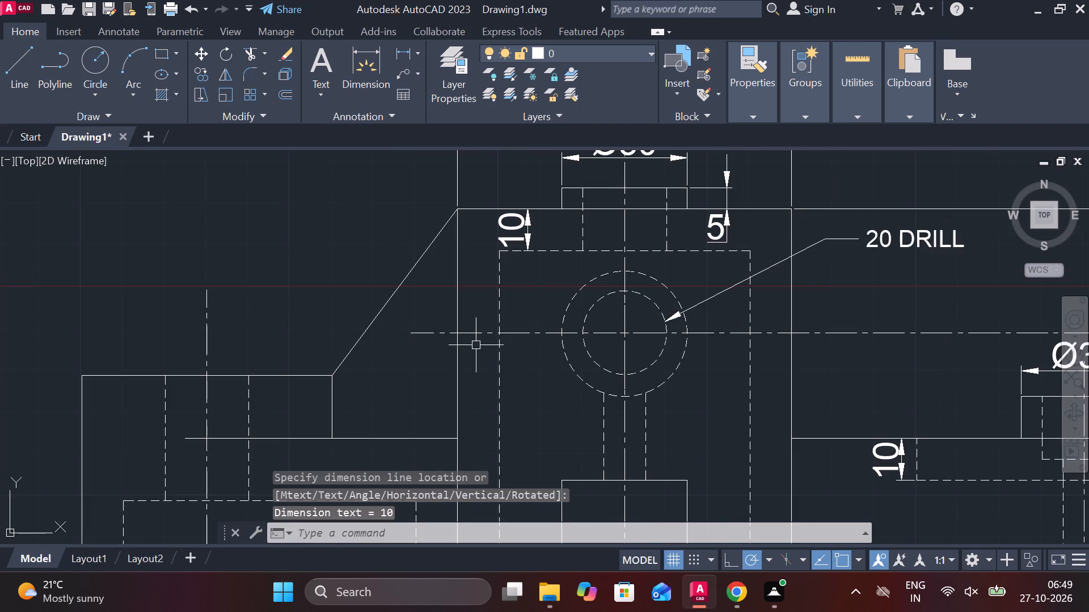
{"action": "scroll", "coordinate": [473, 346], "scroll_direction": "up", "scroll_amount": 2}
{"action": "key", "text": "space"}
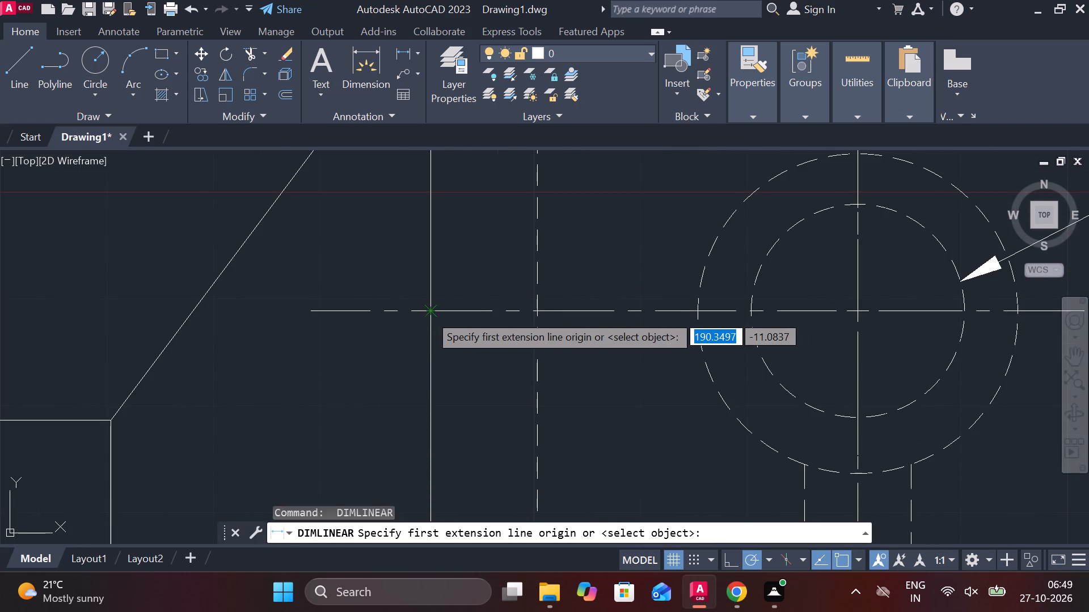
{"action": "left_click", "coordinate": [429, 314]}
{"action": "left_click", "coordinate": [541, 312]}
{"action": "left_click", "coordinate": [526, 311]}
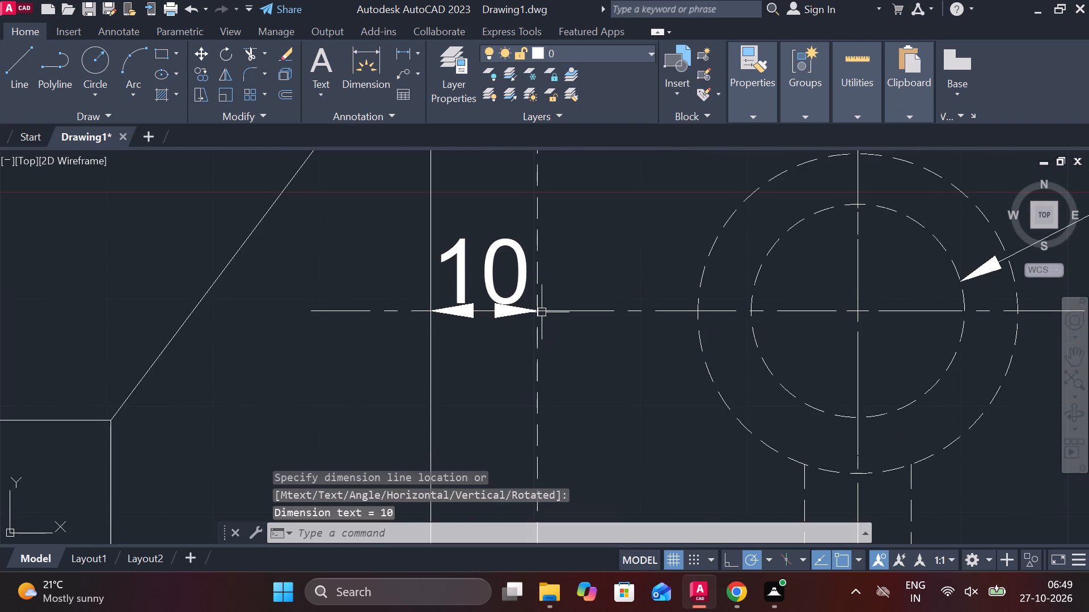
Dimension the height of the rectangular slot at the block's base, placing it just left of the slot.
{"action": "scroll", "coordinate": [543, 313], "scroll_direction": "down", "scroll_amount": 2}
{"action": "middle_click_drag", "start_coordinate": [579, 356], "coordinate": [525, 248]}
{"action": "scroll", "coordinate": [596, 280], "scroll_direction": "down", "scroll_amount": 1}
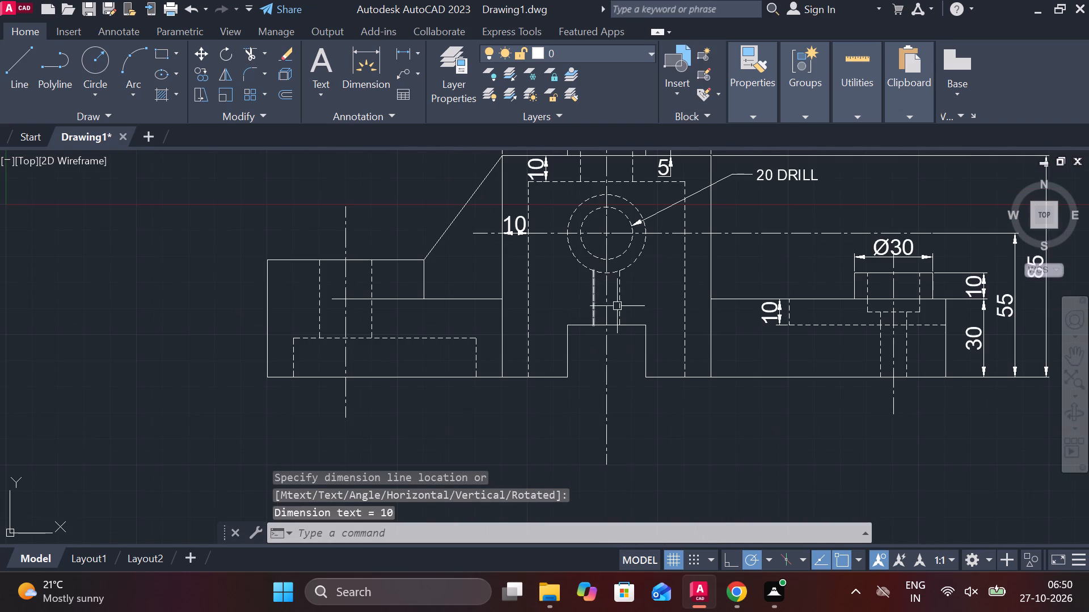
{"action": "scroll", "coordinate": [574, 363], "scroll_direction": "up", "scroll_amount": 2}
{"action": "key", "text": "space"}
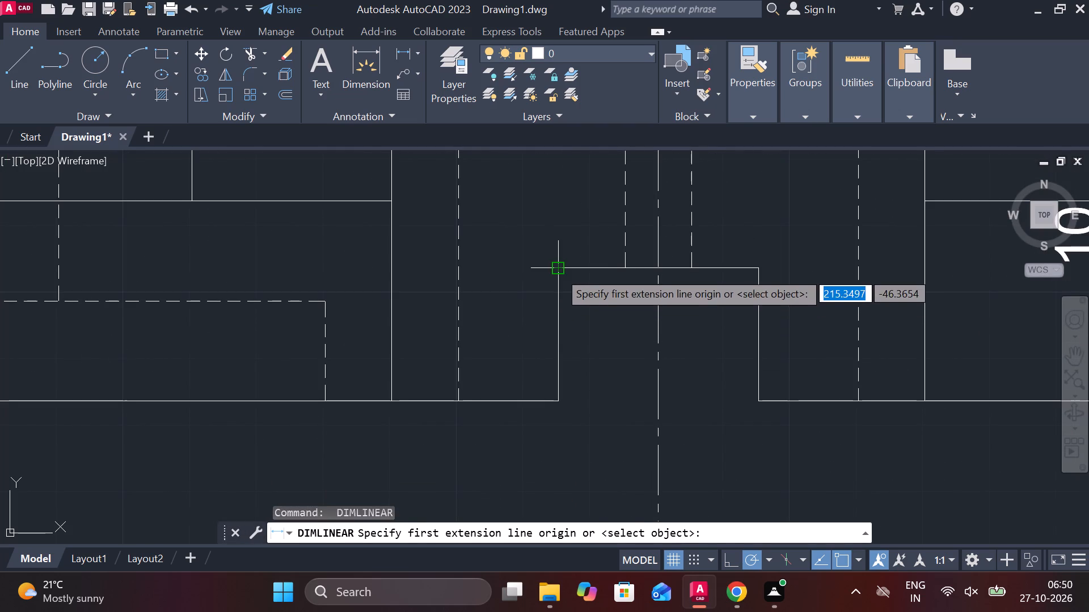
{"action": "left_click", "coordinate": [558, 271]}
{"action": "left_click", "coordinate": [560, 393]}
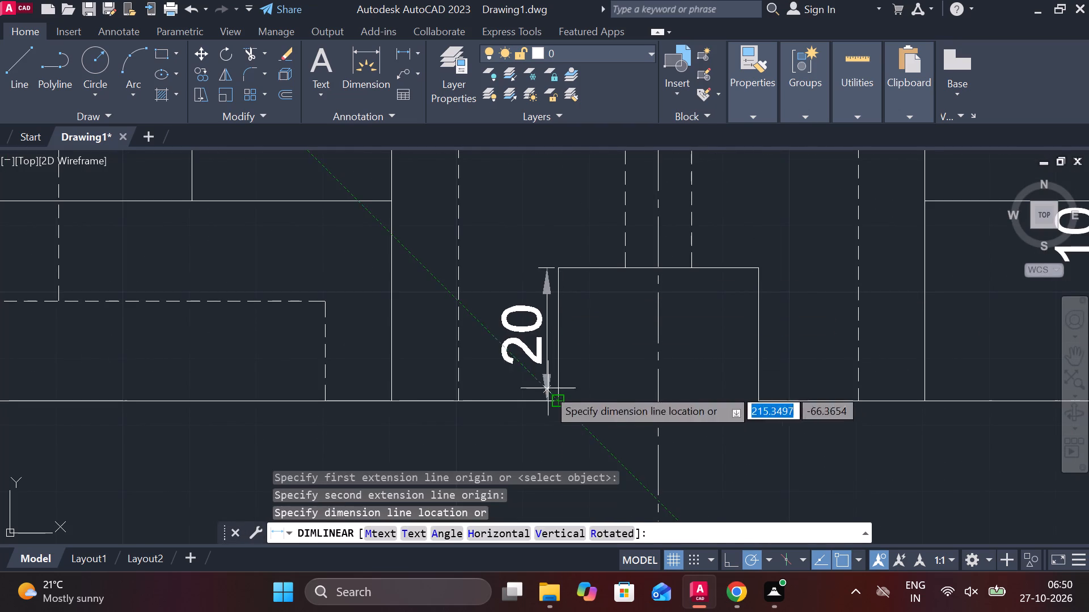
{"action": "left_click", "coordinate": [537, 375]}
Dimension the width of the base slot between its bottom corners, placing the dimension below the base line.
{"action": "middle_click_drag", "start_coordinate": [640, 370], "coordinate": [605, 293]}
{"action": "key", "text": "space"}
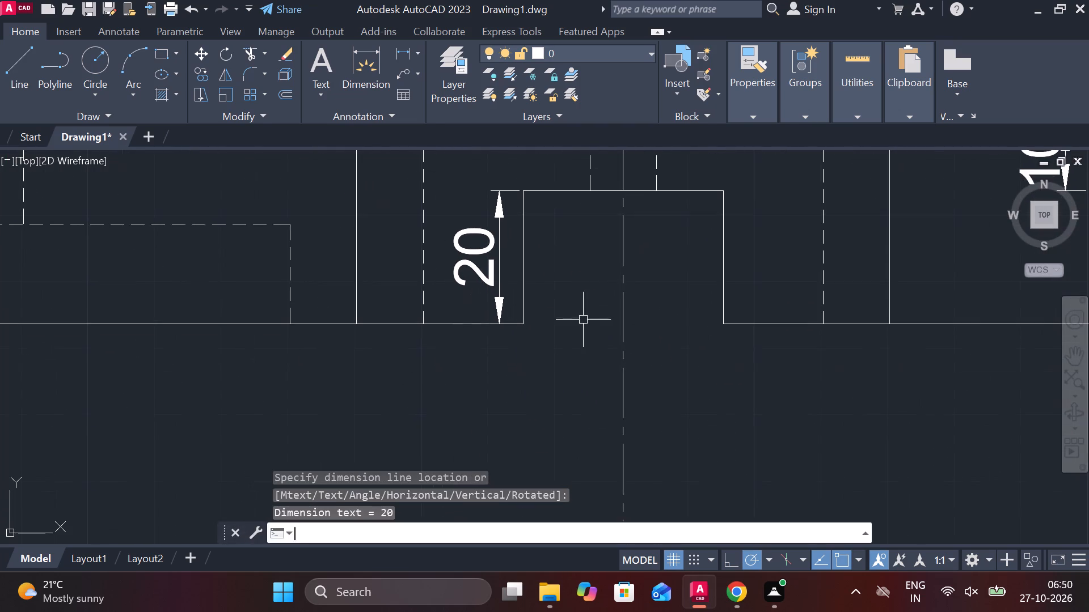
{"action": "left_click", "coordinate": [530, 328]}
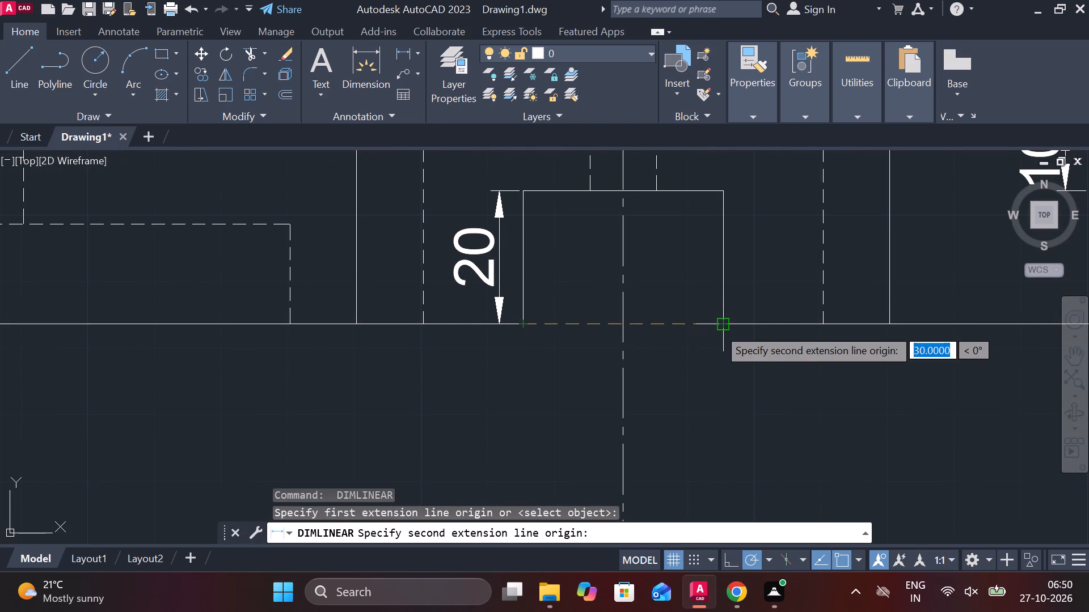
{"action": "left_click", "coordinate": [717, 328]}
{"action": "left_click", "coordinate": [714, 404]}
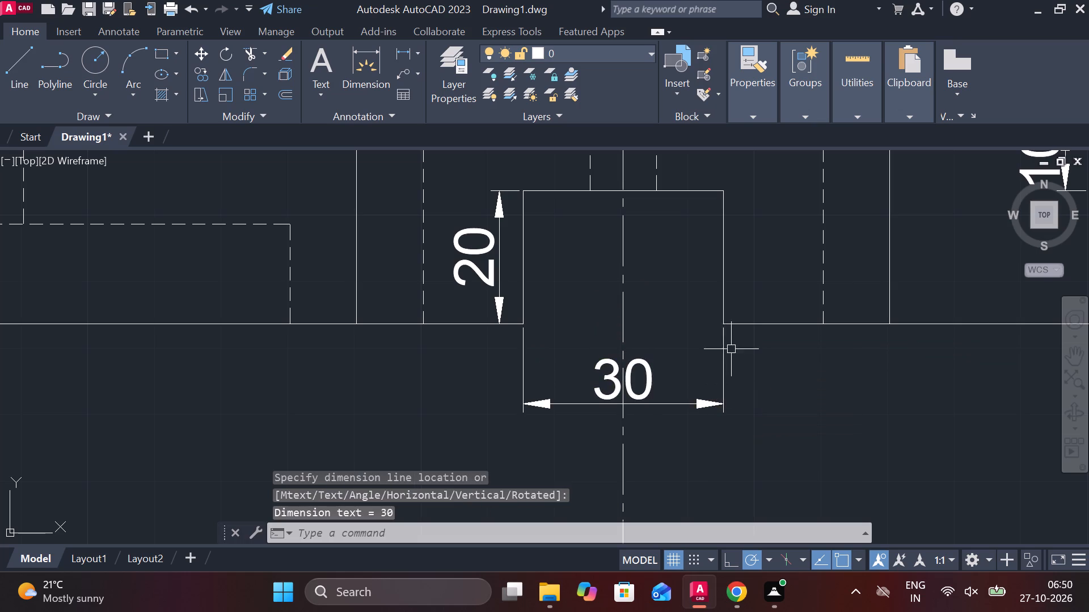
Dimension the width of the dashed vertical passage between the dashed circles and the base slot, placing it inside the passage.
{"action": "middle_click_drag", "start_coordinate": [722, 333], "coordinate": [694, 397]}
{"action": "middle_click_drag", "start_coordinate": [630, 231], "coordinate": [626, 320]}
{"action": "key", "text": "space"}
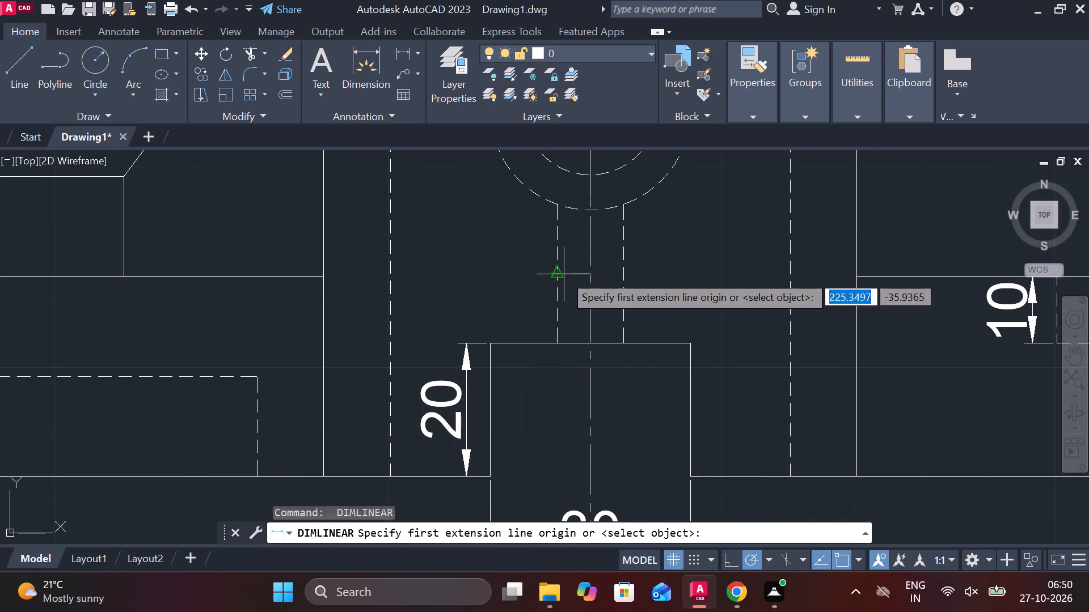
{"action": "left_click", "coordinate": [564, 274]}
{"action": "left_click", "coordinate": [626, 272]}
{"action": "left_click", "coordinate": [650, 272]}
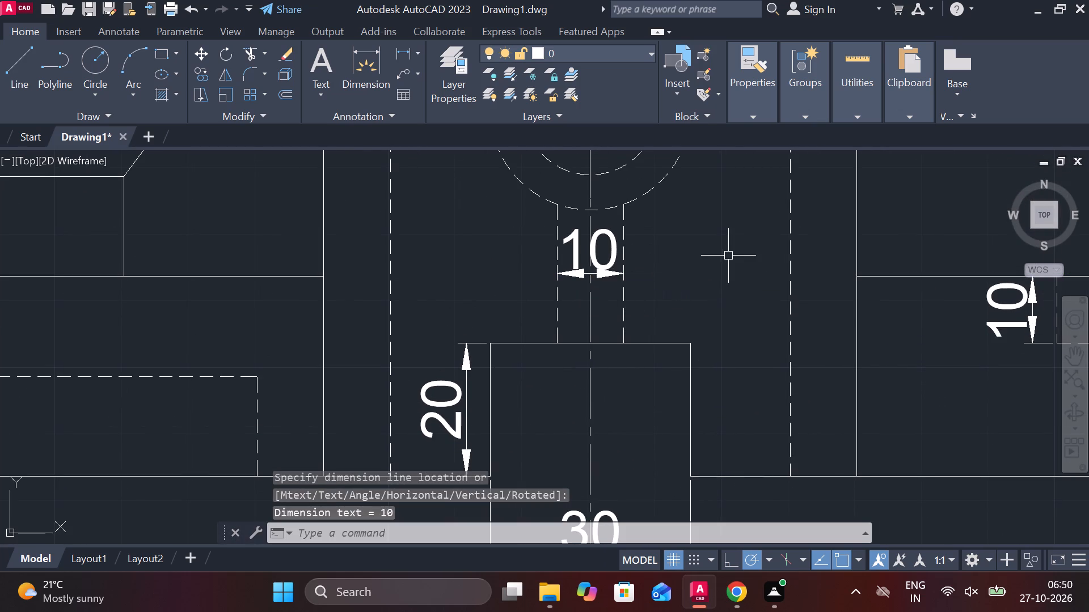
Dimension the central block's right wall thickness between the dashed cavity line and the outer edge, below the circles.
{"action": "middle_click_drag", "start_coordinate": [728, 254], "coordinate": [691, 262]}
{"action": "key", "text": "space"}
{"action": "left_click", "coordinate": [748, 197]}
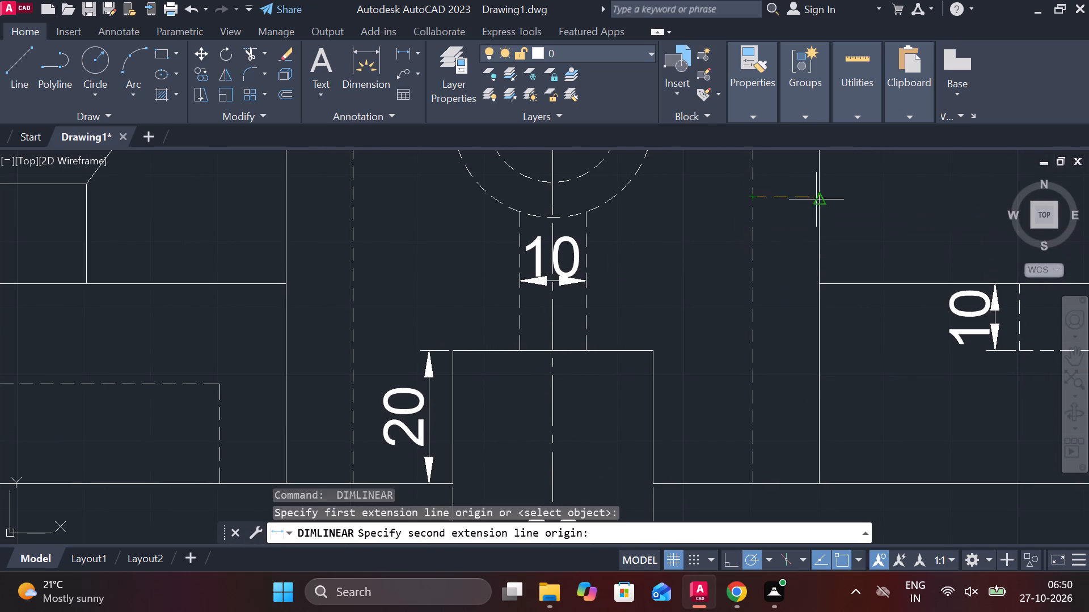
{"action": "left_click", "coordinate": [816, 199]}
{"action": "left_click", "coordinate": [811, 194]}
Dimension the height of the dashed recess in the left base, from its top edge to the base line.
{"action": "scroll", "coordinate": [813, 209], "scroll_direction": "down", "scroll_amount": 1}
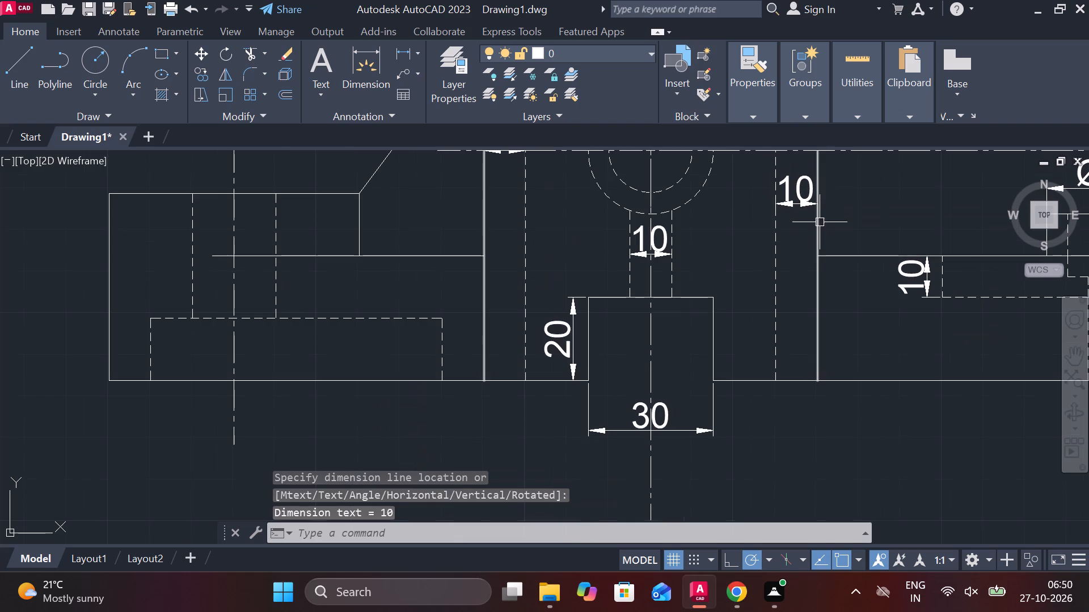
{"action": "scroll", "coordinate": [814, 237], "scroll_direction": "down", "scroll_amount": 1}
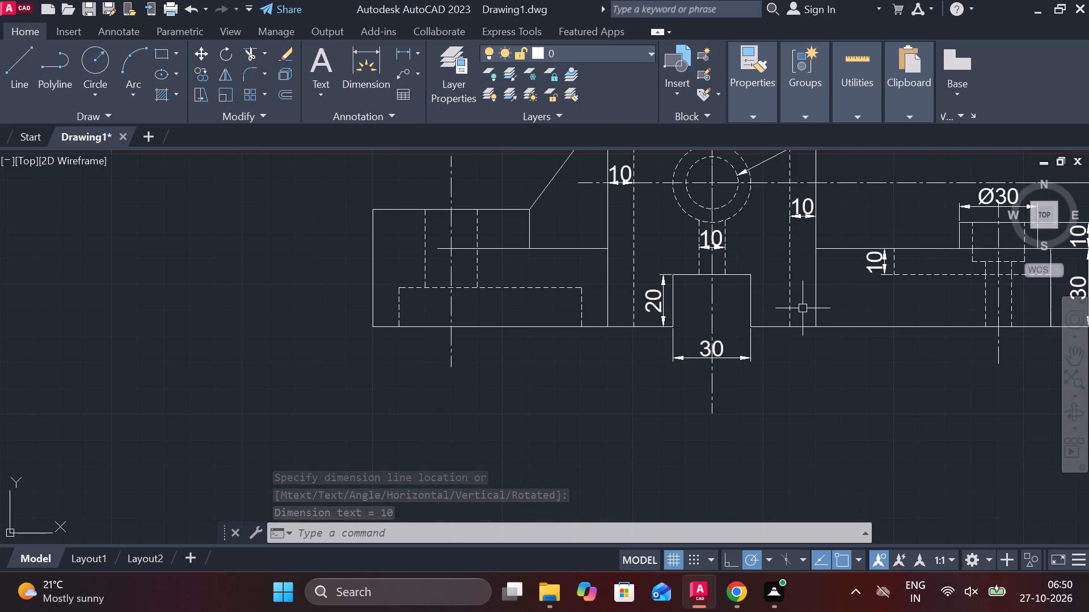
{"action": "middle_click_drag", "start_coordinate": [631, 253], "coordinate": [690, 241]}
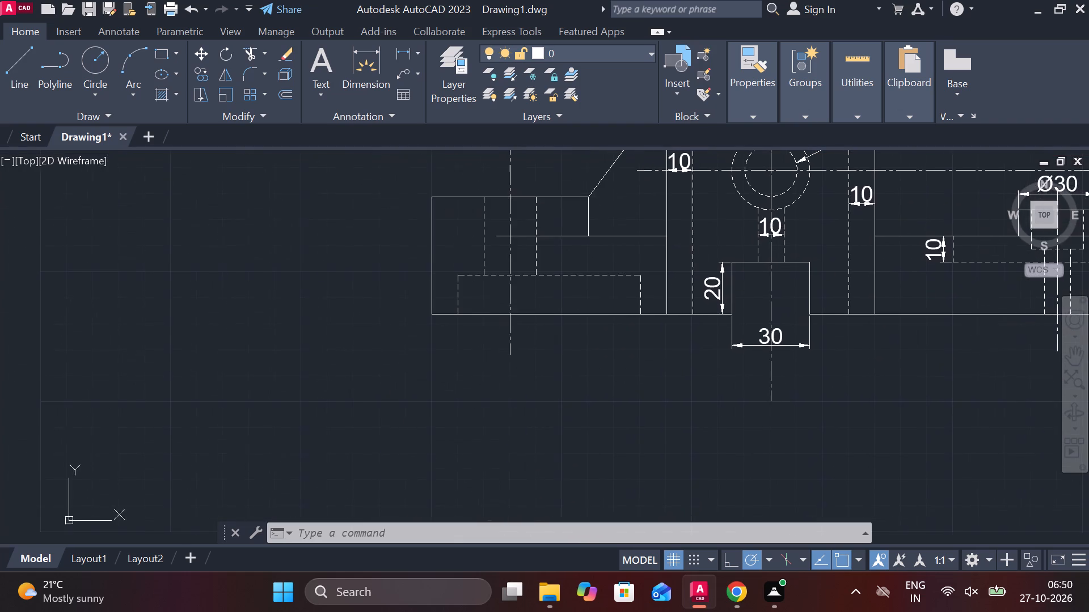
{"action": "scroll", "coordinate": [603, 263], "scroll_direction": "up", "scroll_amount": 1}
{"action": "key", "text": "space"}
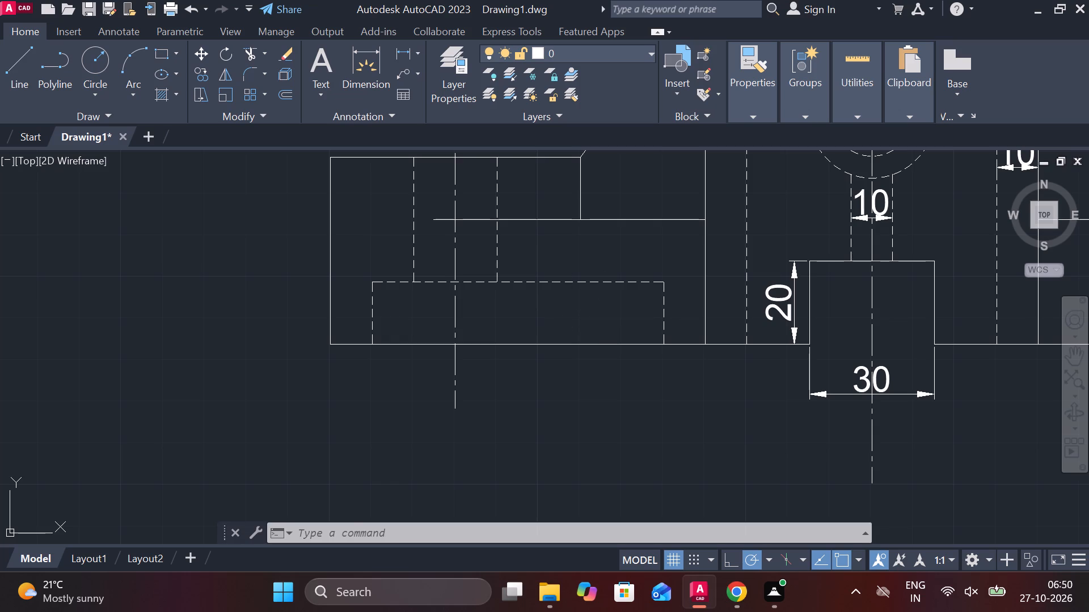
{"action": "left_click", "coordinate": [568, 284]}
{"action": "left_click", "coordinate": [573, 346]}
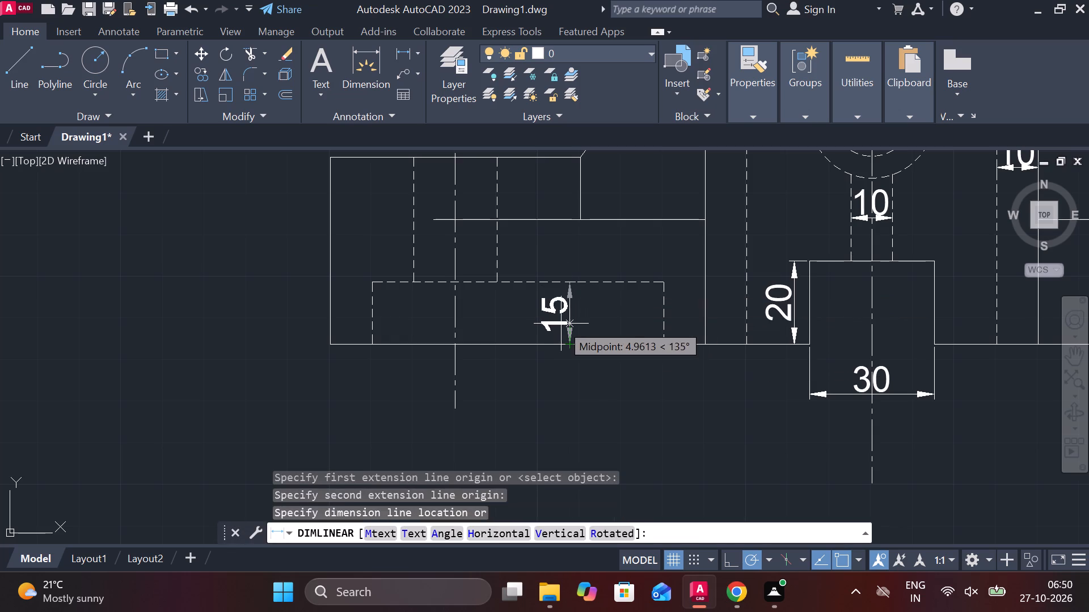
{"action": "left_click", "coordinate": [561, 324]}
Dimension the height of the horizontal edge joining the left boss to the central block, measured from the base line.
{"action": "key", "text": "space"}
{"action": "left_click", "coordinate": [628, 226]}
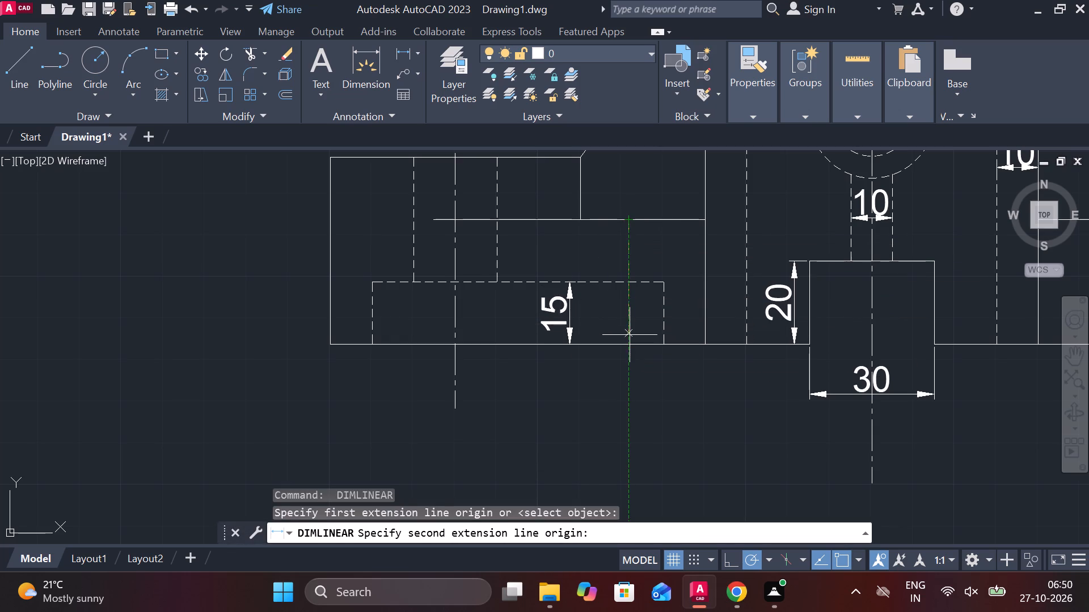
{"action": "left_click", "coordinate": [630, 338]}
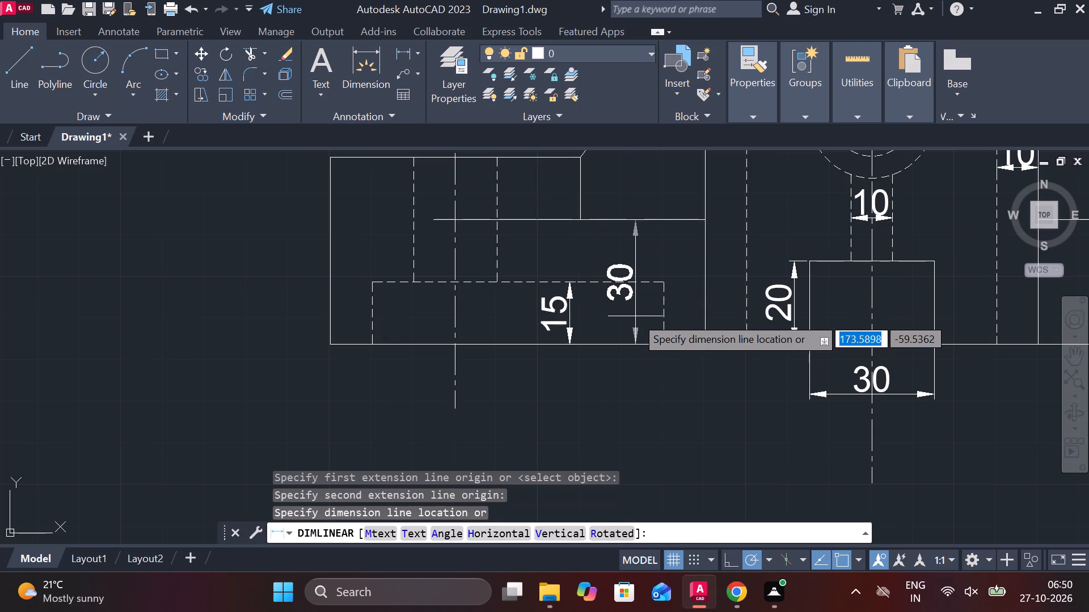
{"action": "left_click", "coordinate": [638, 316]}
Dimension the left boss's full height from its upper left corner to the base line, placing it outside the left edge.
{"action": "middle_click_drag", "start_coordinate": [615, 307], "coordinate": [651, 348]}
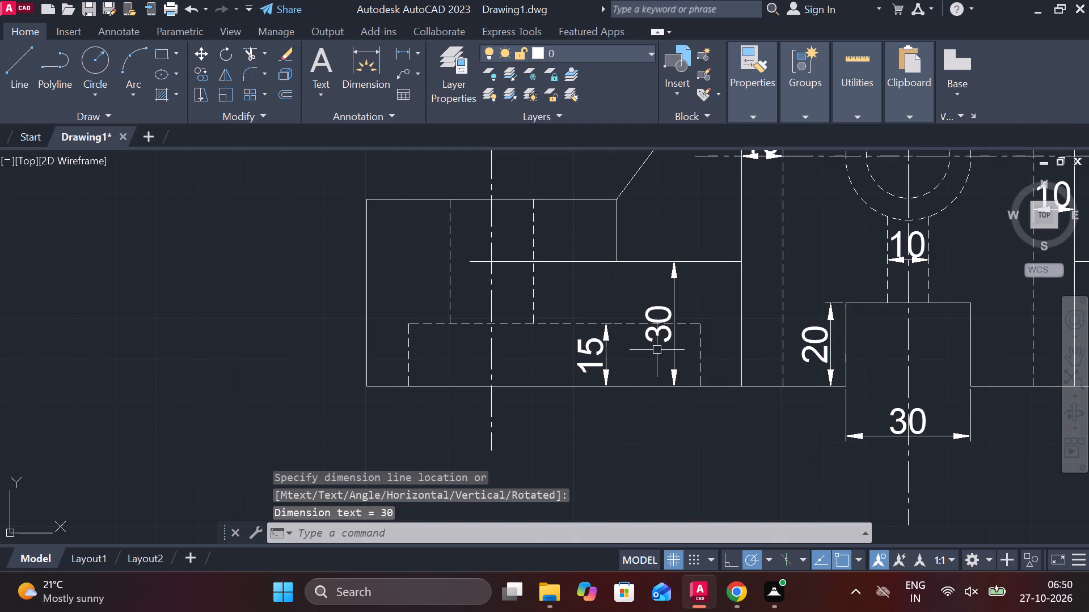
{"action": "key", "text": "space"}
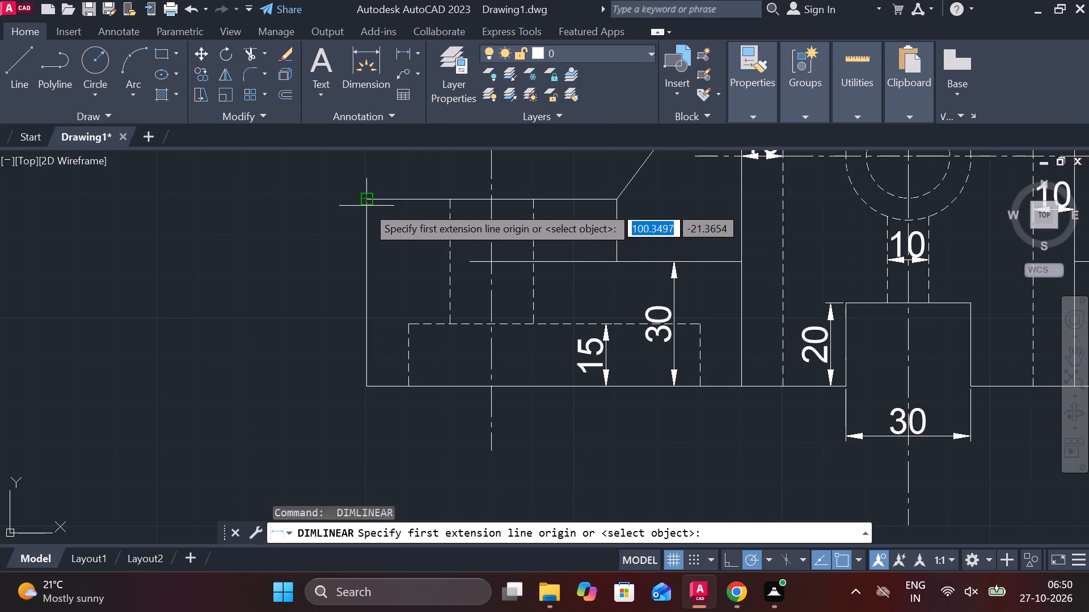
{"action": "left_click", "coordinate": [366, 206]}
{"action": "left_click", "coordinate": [363, 387]}
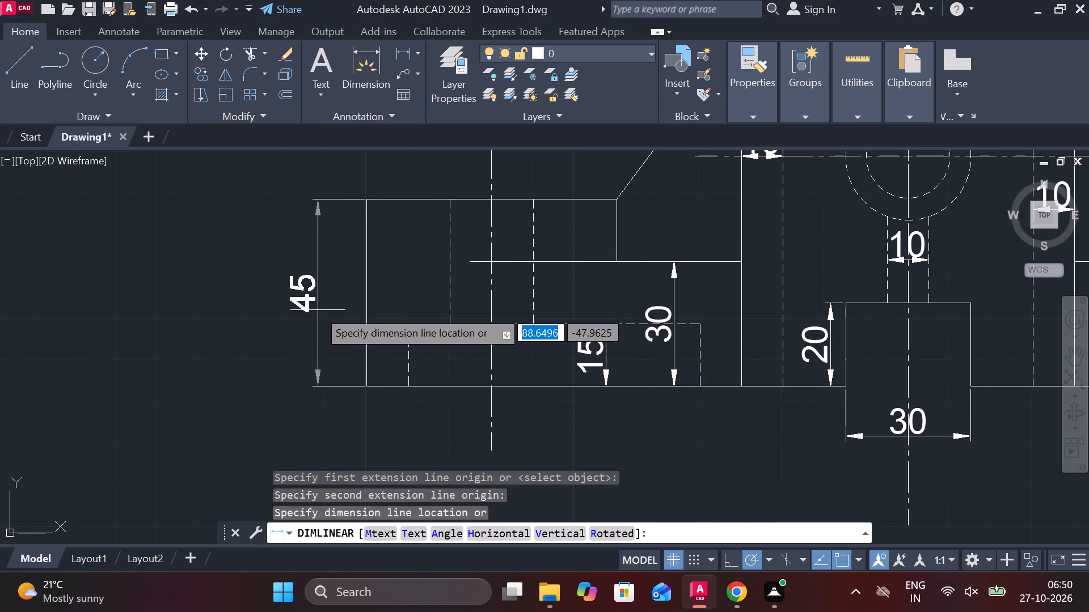
{"action": "left_click", "coordinate": [318, 310]}
Dimension the left boss's top edge width between its two upper corners, placing the dimension above the boss.
{"action": "key", "text": "space"}
{"action": "left_click", "coordinate": [362, 195]}
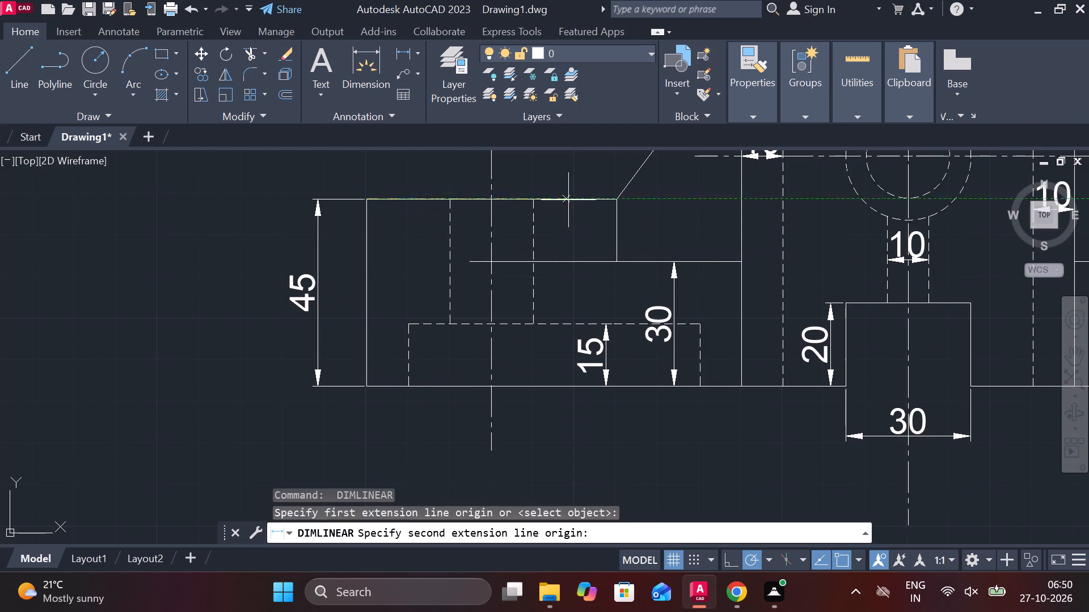
{"action": "left_click", "coordinate": [615, 200]}
{"action": "middle_click_drag", "start_coordinate": [541, 185], "coordinate": [535, 266]}
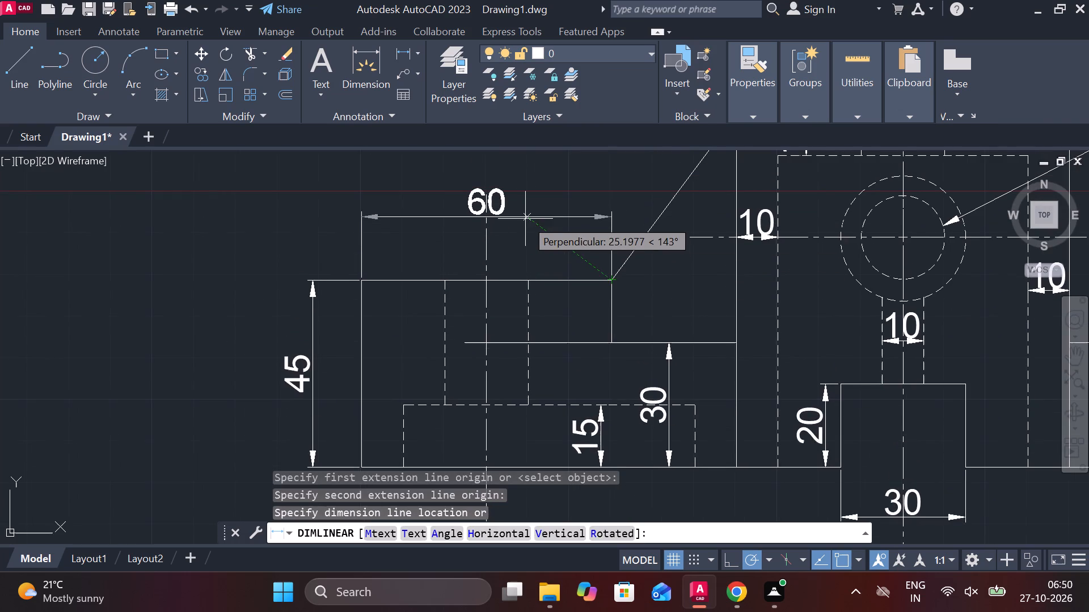
{"action": "left_click", "coordinate": [526, 240]}
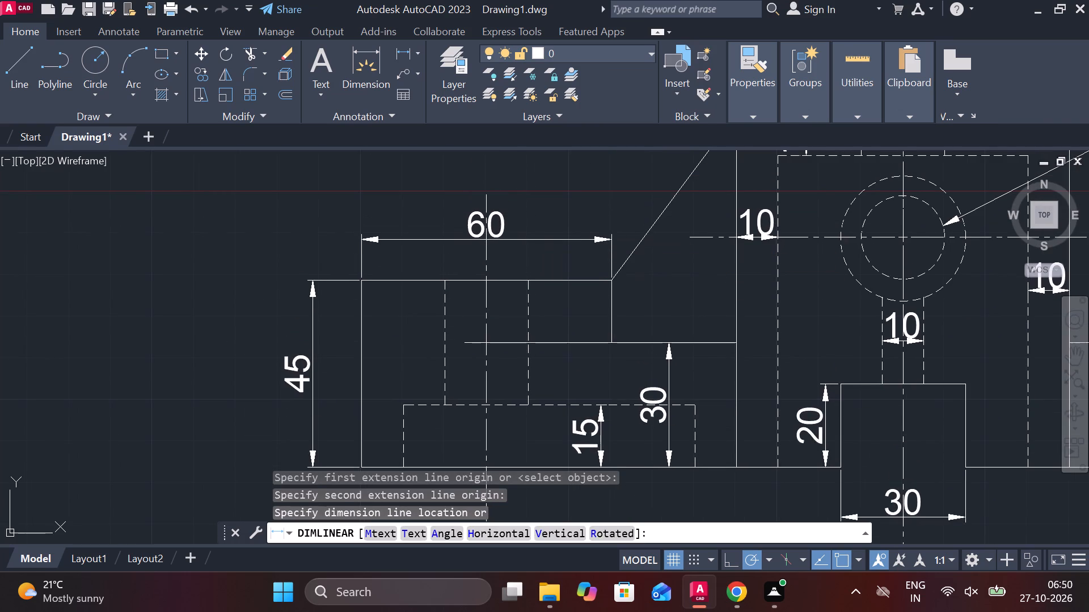
Shorten the left boss's vertical centerline so its upper end sits just below the 60 dimension line.
{"action": "scroll", "coordinate": [492, 197], "scroll_direction": "up", "scroll_amount": 3}
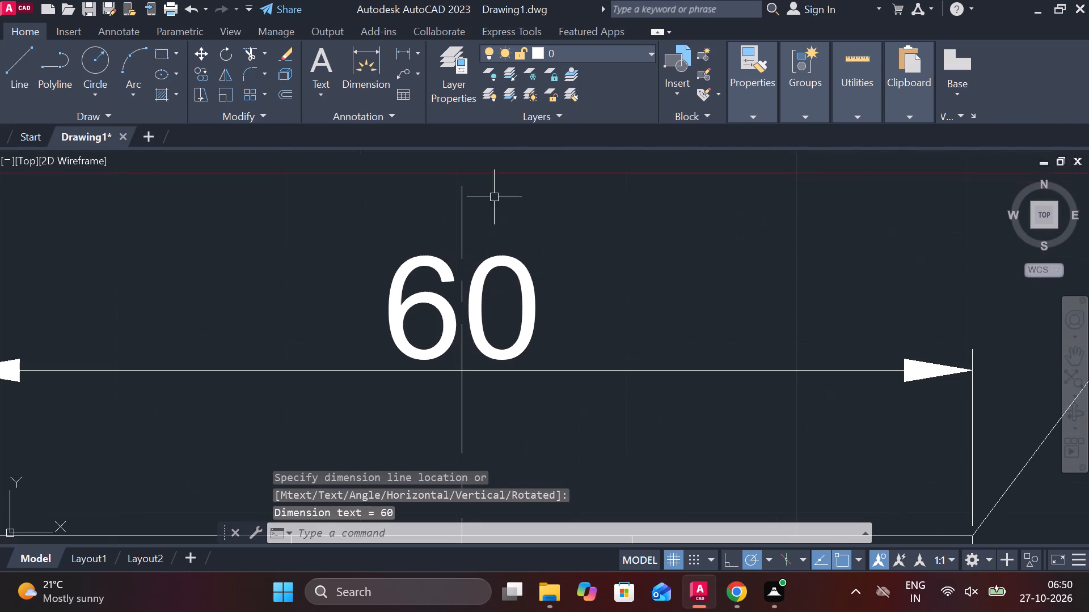
{"action": "left_click", "coordinate": [457, 202]}
{"action": "left_click", "coordinate": [463, 201]}
{"action": "left_click", "coordinate": [463, 195]}
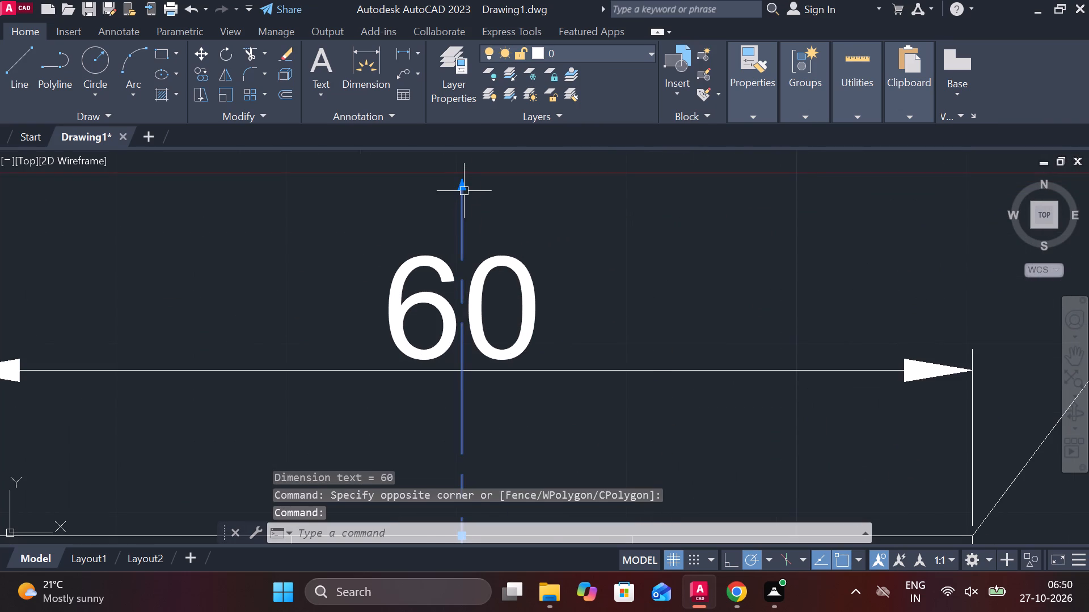
{"action": "left_click", "coordinate": [463, 184]}
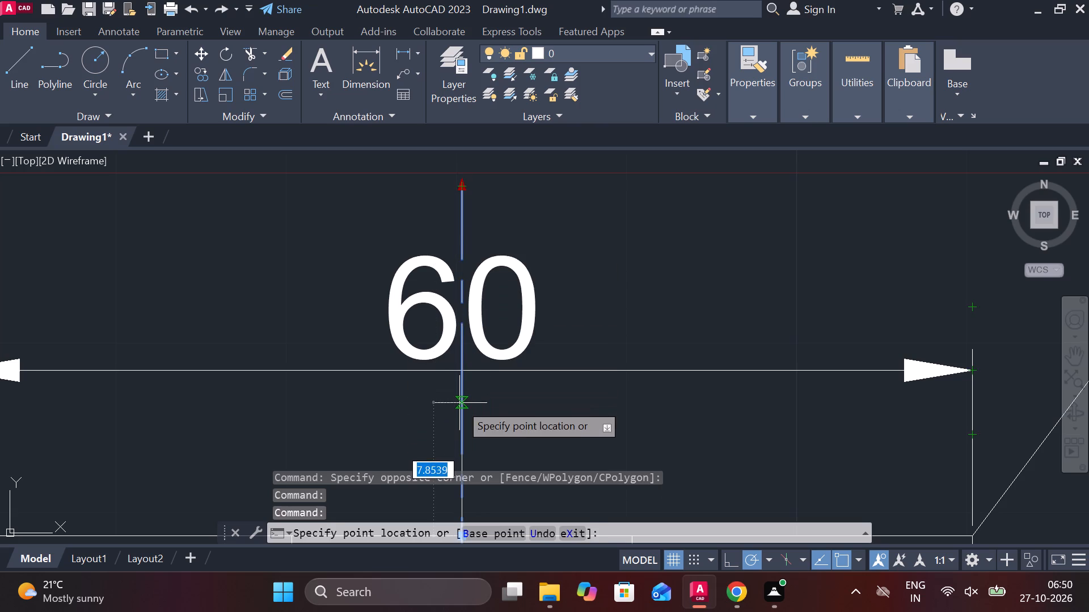
{"action": "left_click", "coordinate": [459, 403]}
{"action": "key", "text": "Escape"}
Change the left boss's width dimension text to Ø60 using the diameter symbol.
{"action": "triple_click", "coordinate": [445, 321]}
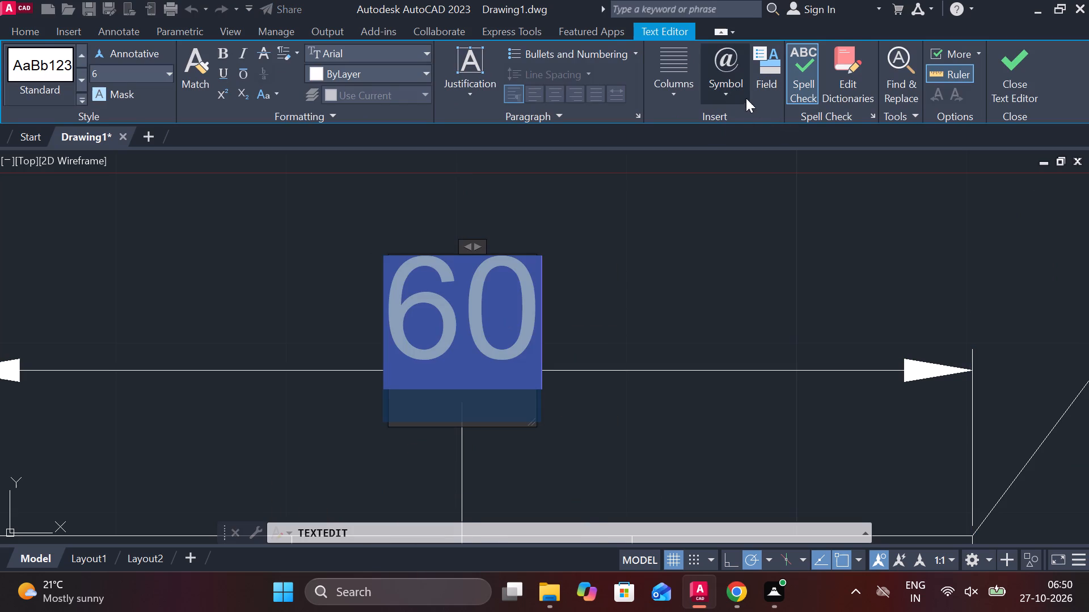
{"action": "left_click", "coordinate": [732, 104]}
{"action": "left_click", "coordinate": [744, 158]}
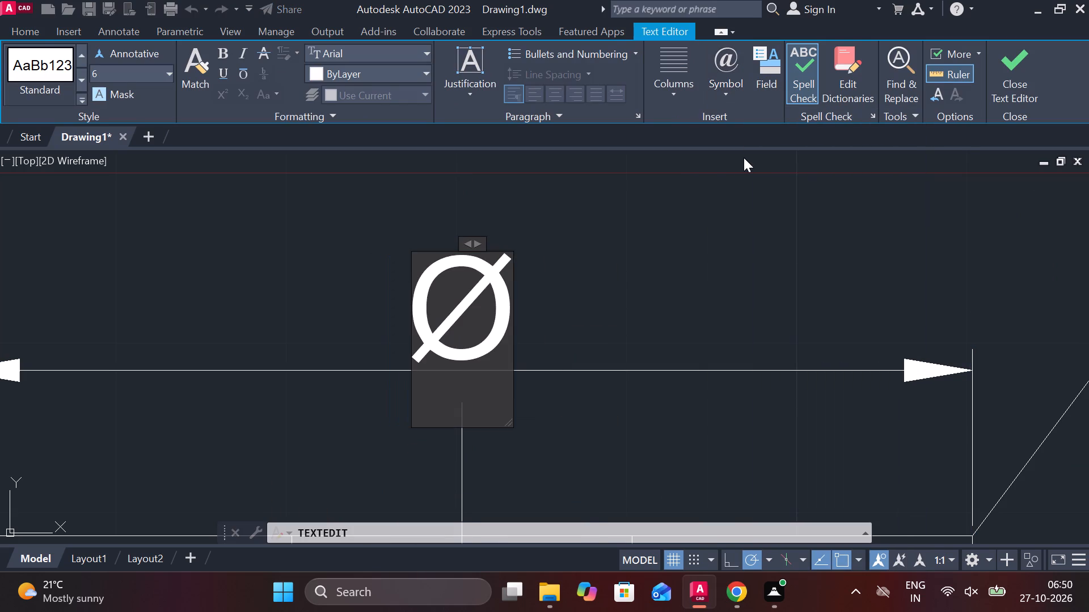
{"action": "type", "text": "60"}
{"action": "double_click", "coordinate": [1014, 48]}
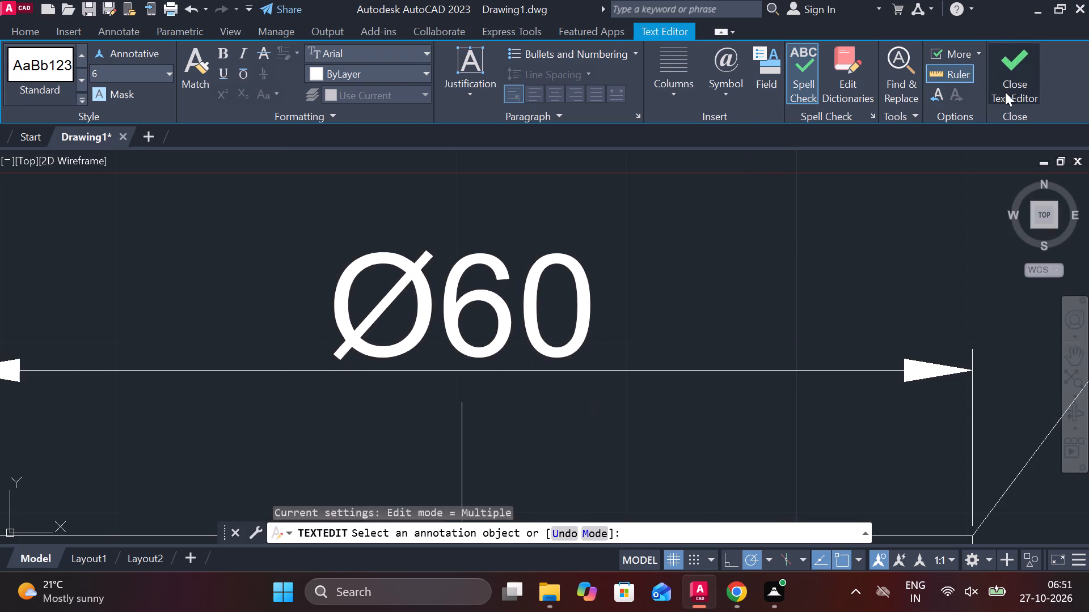
{"action": "scroll", "coordinate": [786, 205], "scroll_direction": "down", "scroll_amount": 3}
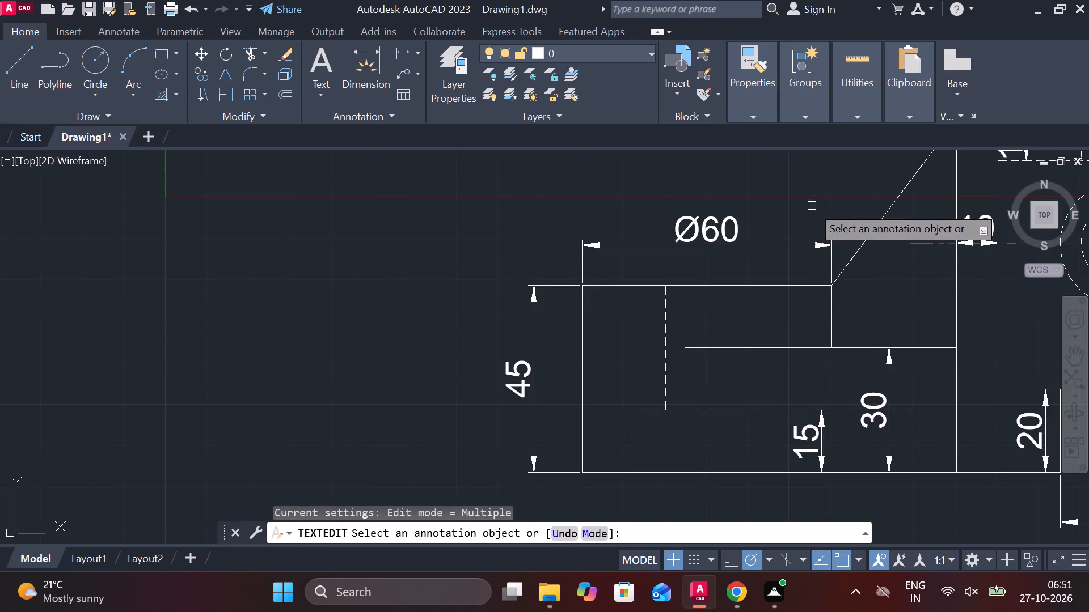
{"action": "key", "text": "Escape"}
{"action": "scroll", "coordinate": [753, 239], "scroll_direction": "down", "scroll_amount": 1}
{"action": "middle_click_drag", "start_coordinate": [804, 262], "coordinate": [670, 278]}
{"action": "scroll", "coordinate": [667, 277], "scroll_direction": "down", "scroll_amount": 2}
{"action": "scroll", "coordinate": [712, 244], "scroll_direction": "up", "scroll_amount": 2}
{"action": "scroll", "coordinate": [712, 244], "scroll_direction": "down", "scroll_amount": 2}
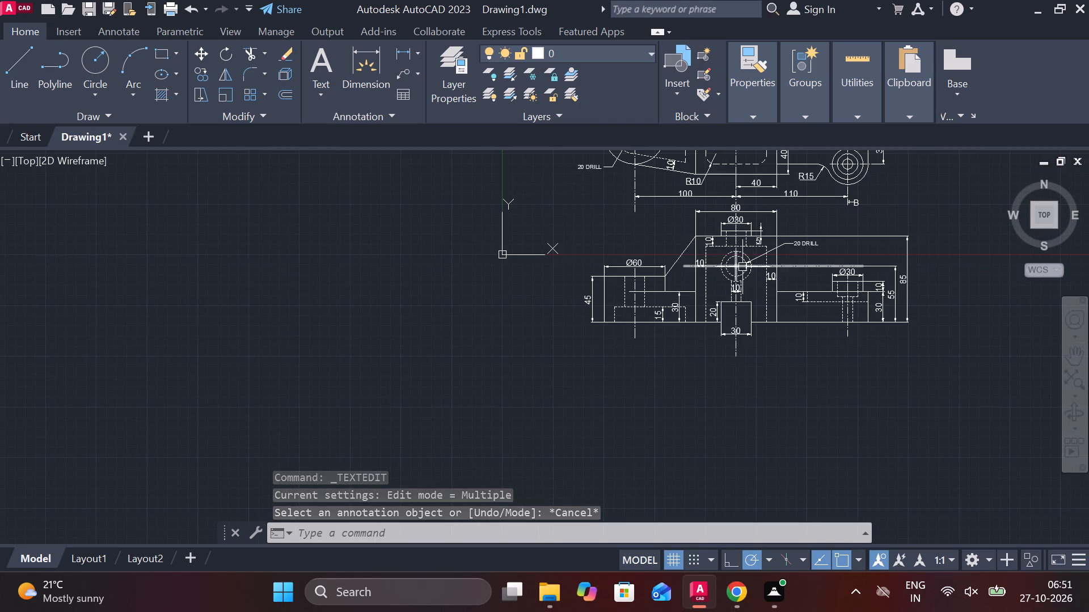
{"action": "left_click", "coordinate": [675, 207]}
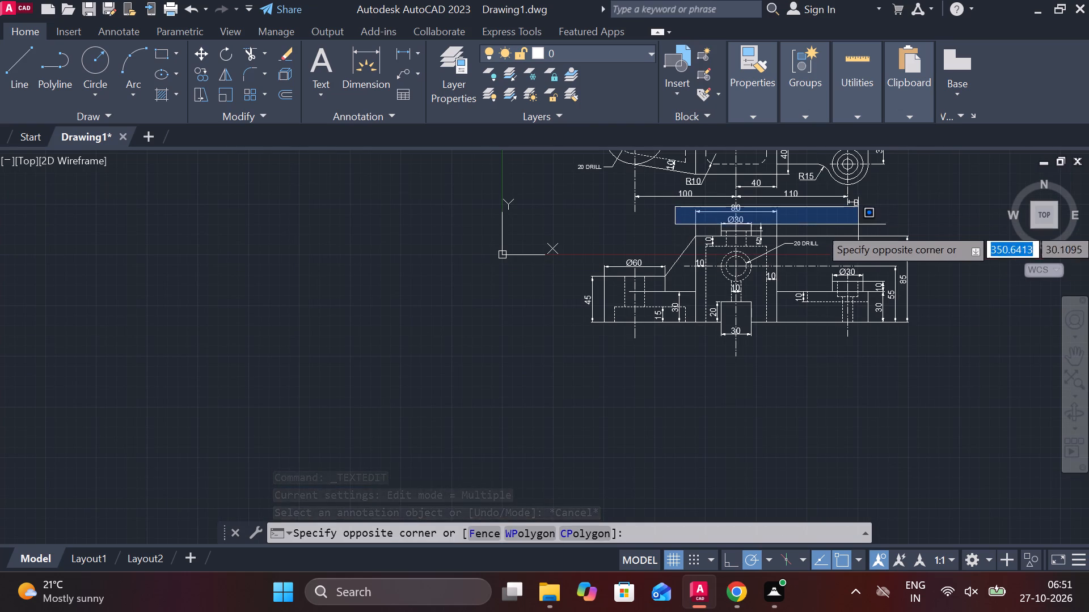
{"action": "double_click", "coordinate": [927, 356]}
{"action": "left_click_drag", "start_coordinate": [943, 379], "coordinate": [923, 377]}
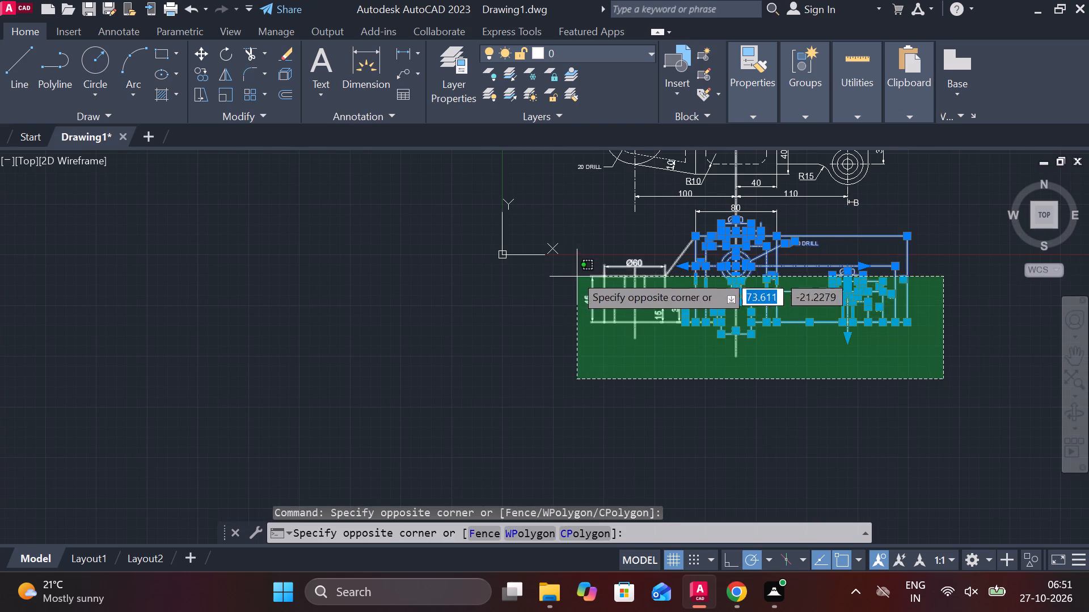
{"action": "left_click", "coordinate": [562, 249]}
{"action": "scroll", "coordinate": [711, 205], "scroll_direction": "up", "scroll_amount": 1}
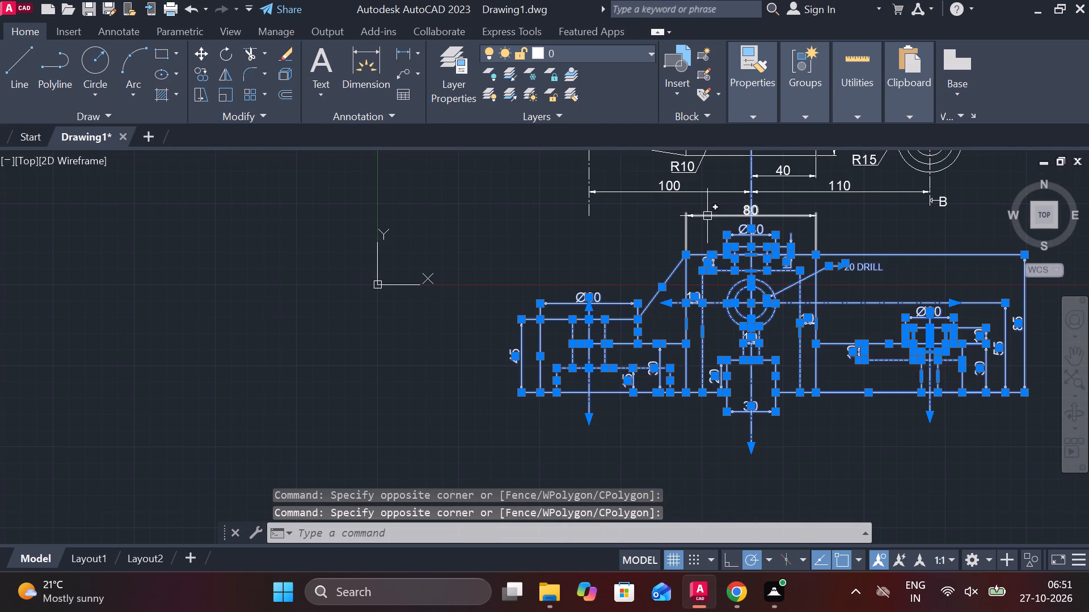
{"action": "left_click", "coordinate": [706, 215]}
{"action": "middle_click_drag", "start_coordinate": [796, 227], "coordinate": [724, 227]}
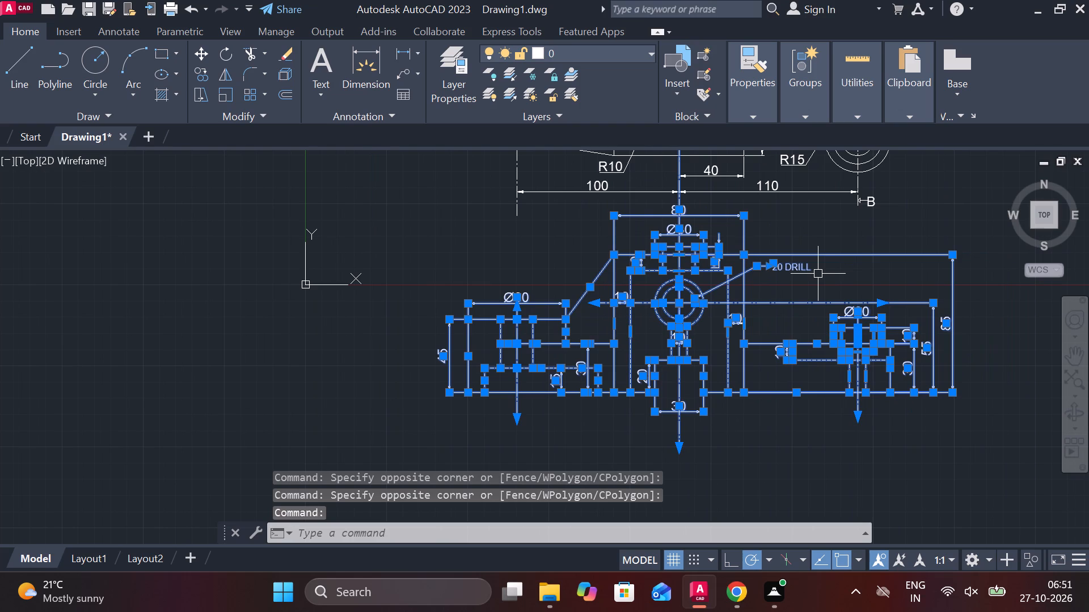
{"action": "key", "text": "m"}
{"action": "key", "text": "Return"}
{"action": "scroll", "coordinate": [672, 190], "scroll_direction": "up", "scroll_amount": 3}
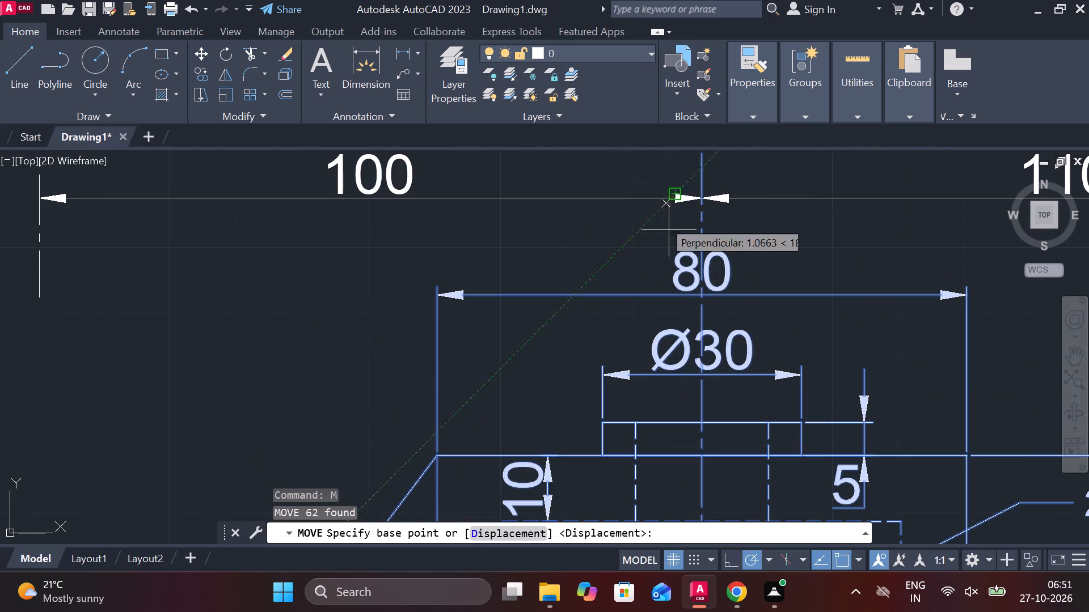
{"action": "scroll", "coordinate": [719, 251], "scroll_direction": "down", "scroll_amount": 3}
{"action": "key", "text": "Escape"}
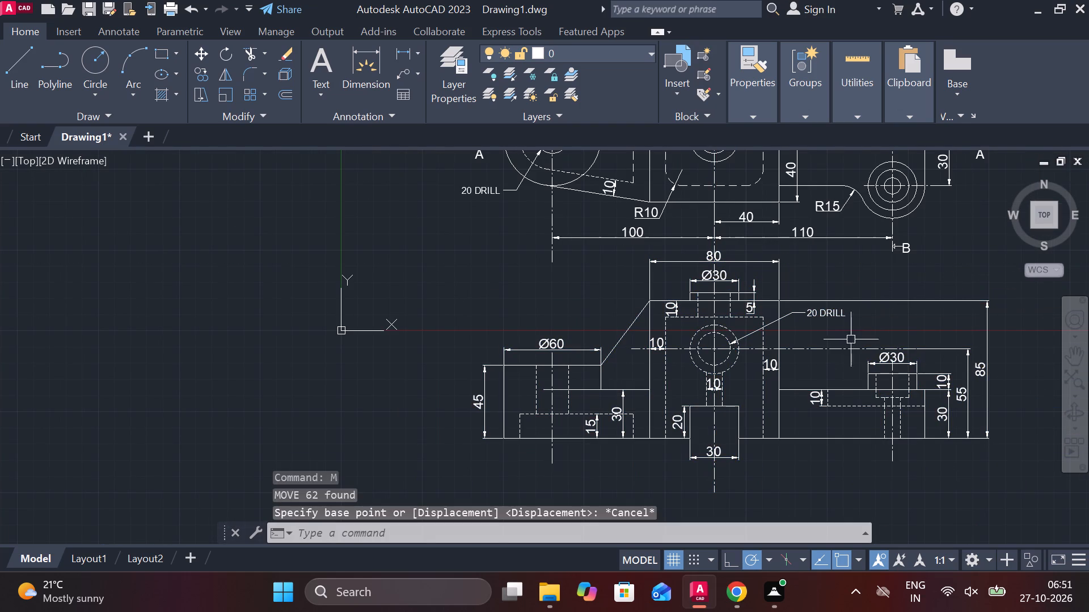
Move the front view and its dimensions, without the shared vertical centerline, about 15 units straight down, using the circles' centre as base point.
{"action": "left_click", "coordinate": [621, 250]}
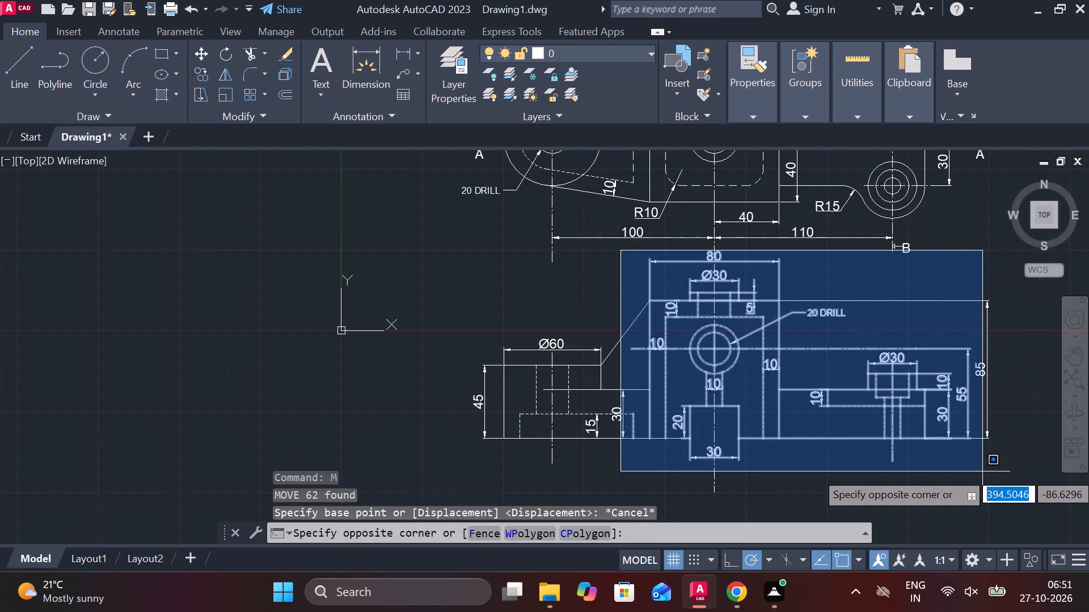
{"action": "left_click", "coordinate": [1002, 468]}
{"action": "left_click_drag", "start_coordinate": [459, 276], "coordinate": [458, 292]}
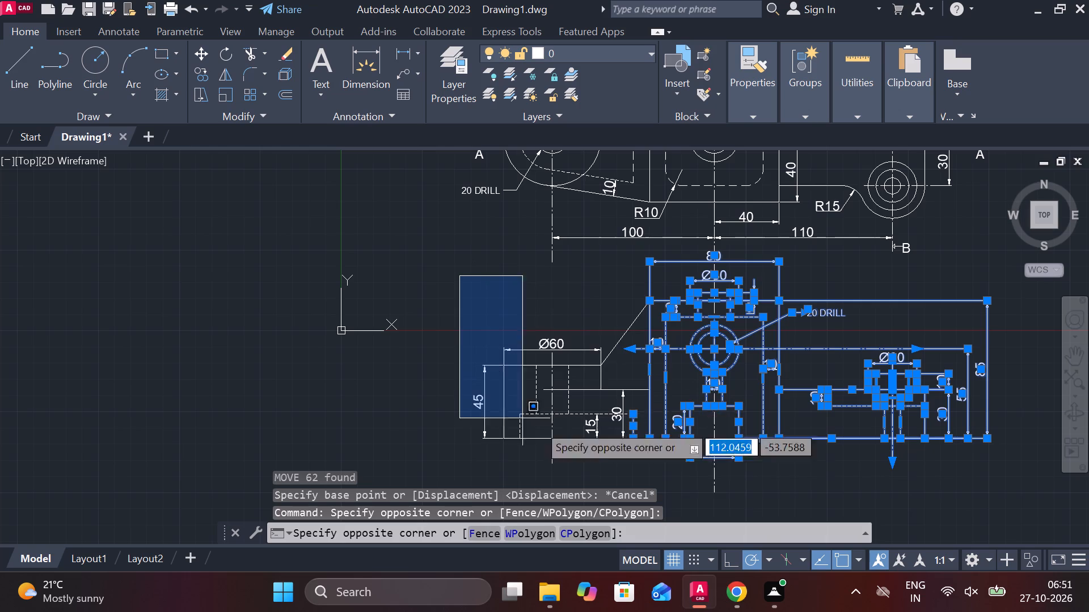
{"action": "left_click", "coordinate": [968, 487]}
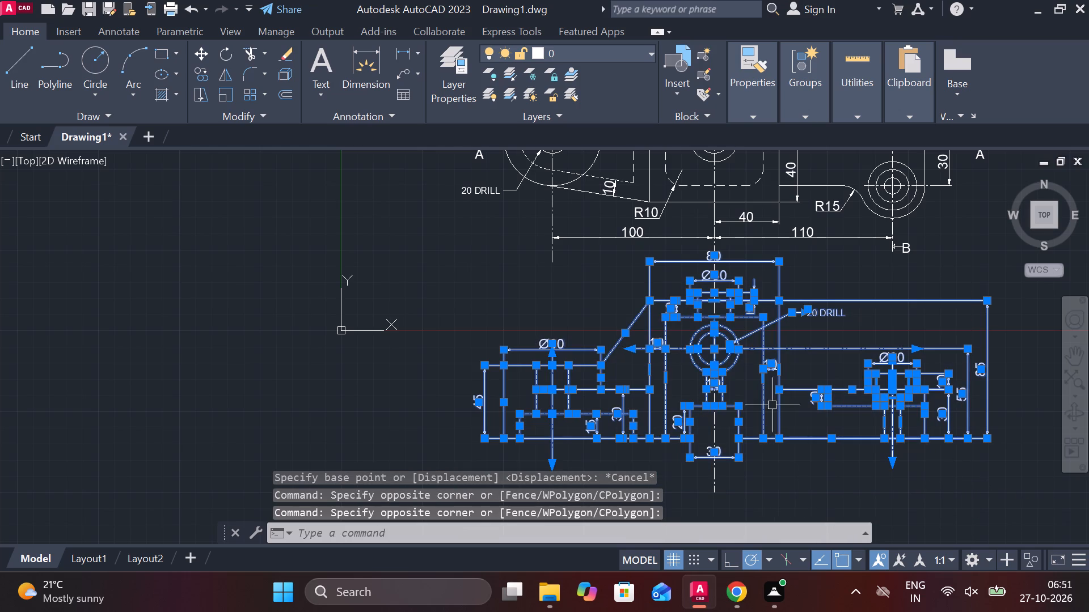
{"action": "scroll", "coordinate": [728, 301], "scroll_direction": "up", "scroll_amount": 3}
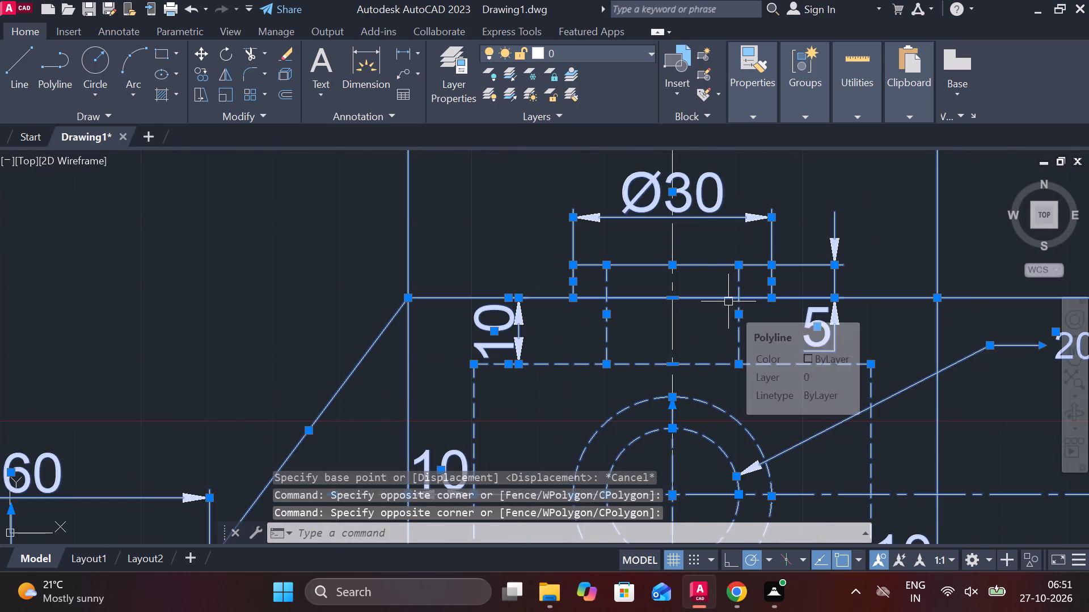
{"action": "scroll", "coordinate": [728, 301], "scroll_direction": "down", "scroll_amount": 3}
{"action": "key", "text": "m"}
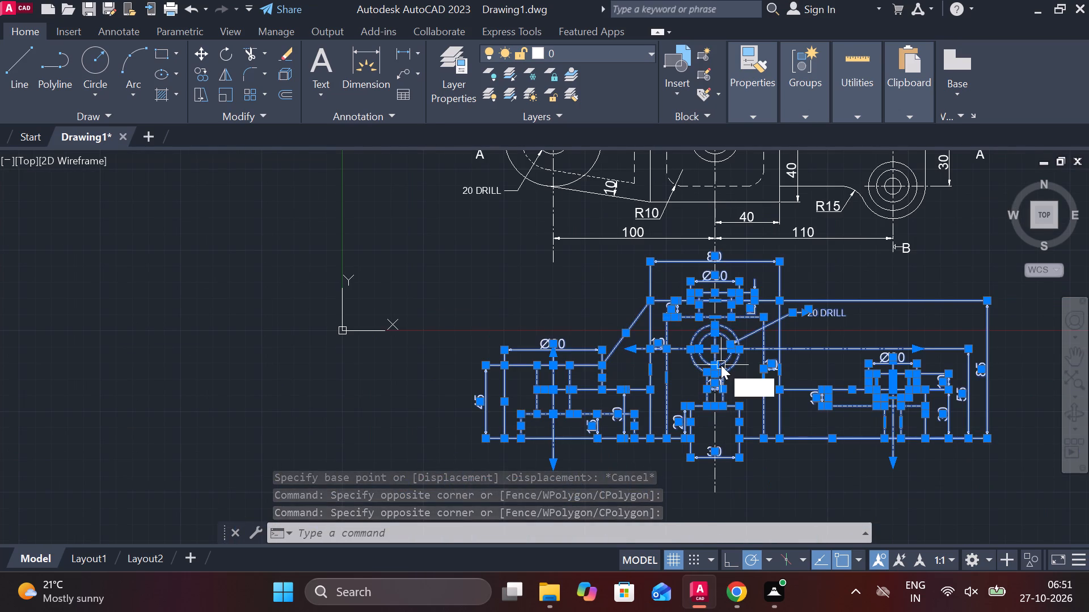
{"action": "key", "text": "Return"}
{"action": "scroll", "coordinate": [721, 365], "scroll_direction": "up", "scroll_amount": 3}
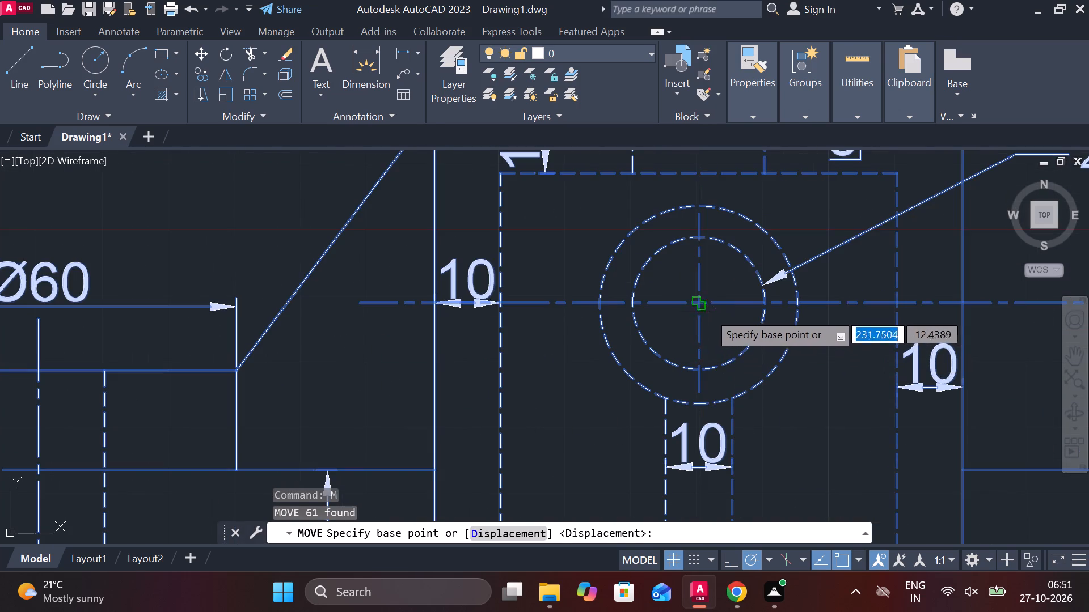
{"action": "left_click", "coordinate": [702, 307]}
{"action": "scroll", "coordinate": [693, 381], "scroll_direction": "down", "scroll_amount": 1}
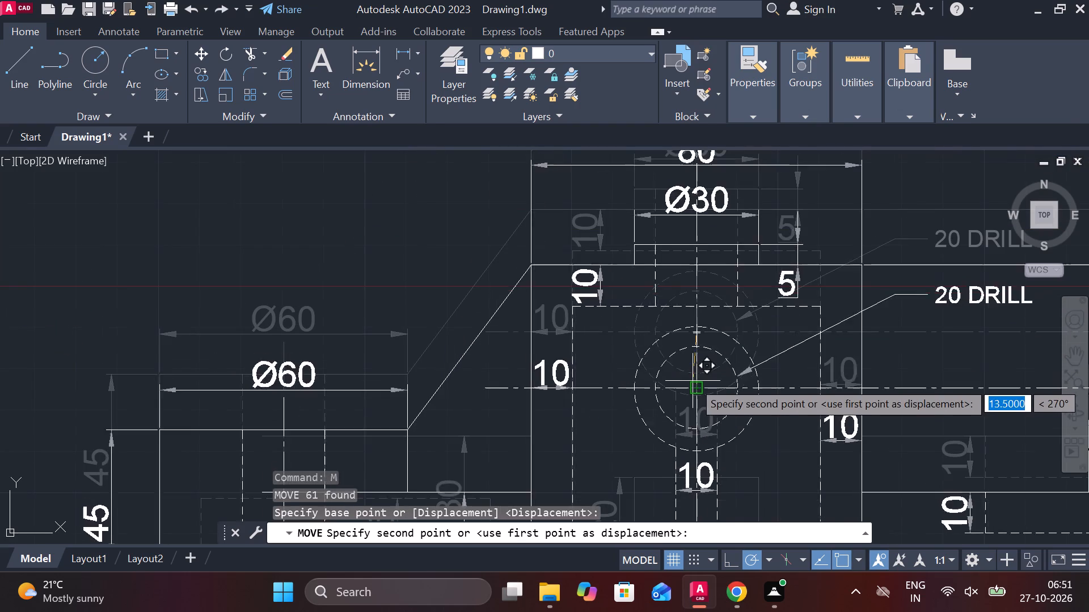
{"action": "scroll", "coordinate": [691, 431], "scroll_direction": "down", "scroll_amount": 3}
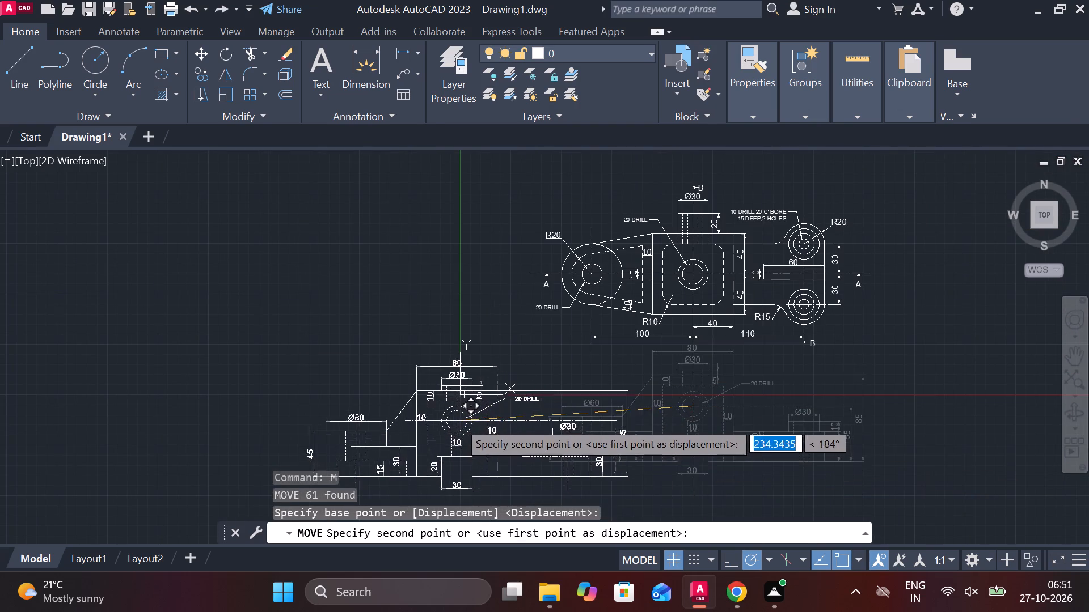
{"action": "middle_click_drag", "start_coordinate": [677, 431], "coordinate": [652, 356]}
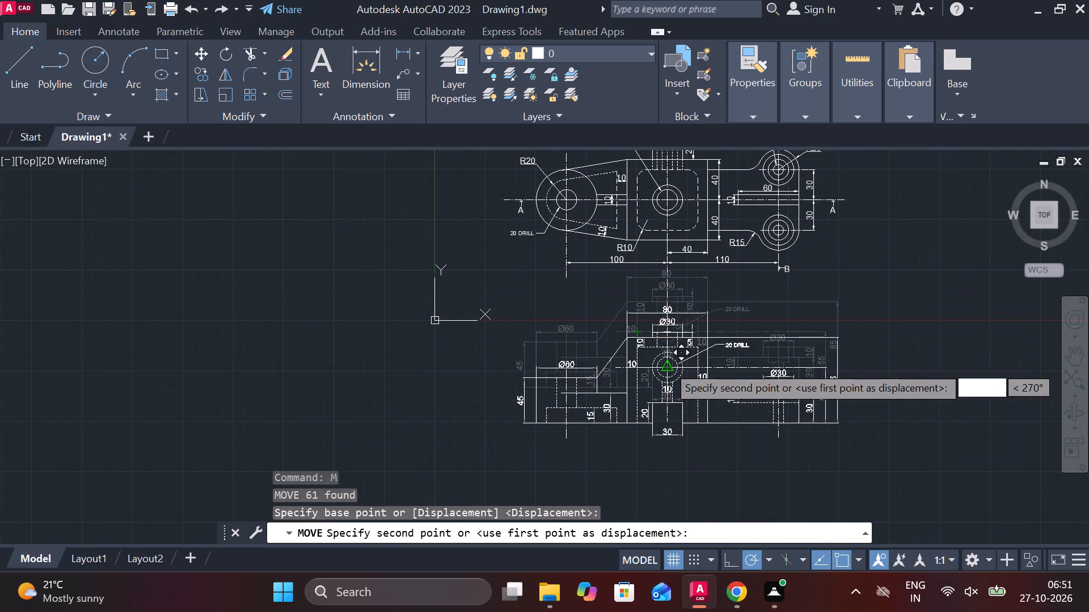
{"action": "scroll", "coordinate": [666, 354], "scroll_direction": "up", "scroll_amount": 2}
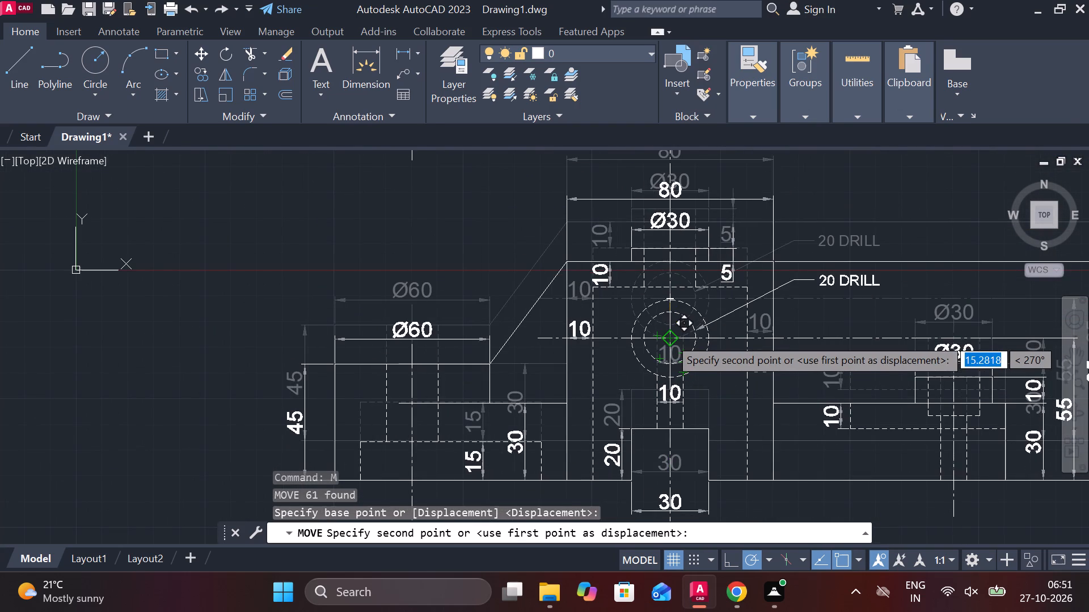
{"action": "left_click", "coordinate": [669, 337]}
{"action": "scroll", "coordinate": [691, 341], "scroll_direction": "down", "scroll_amount": 2}
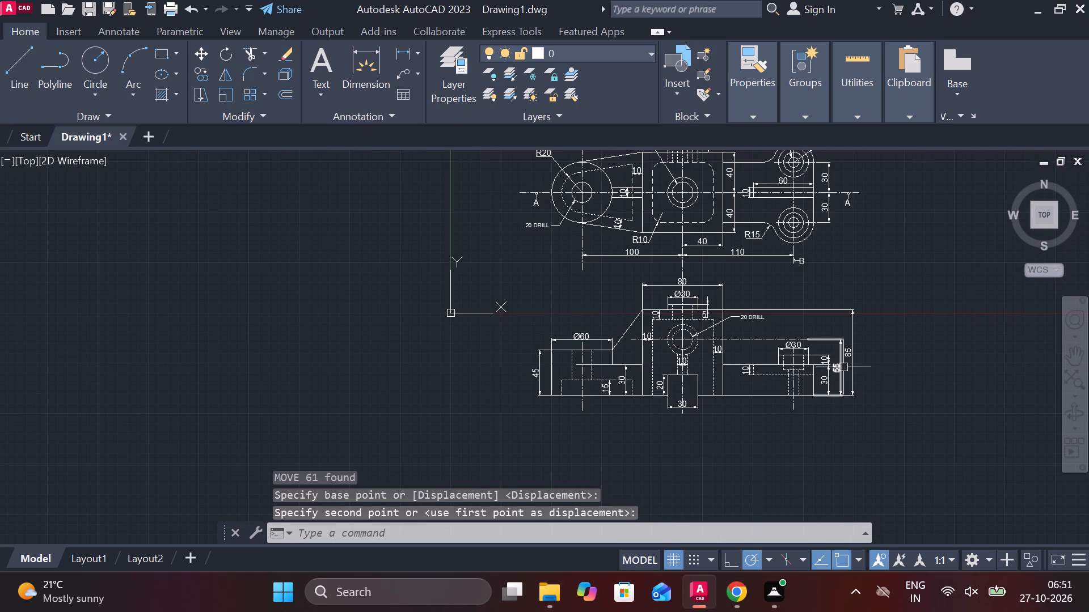
{"action": "key", "text": "Escape"}
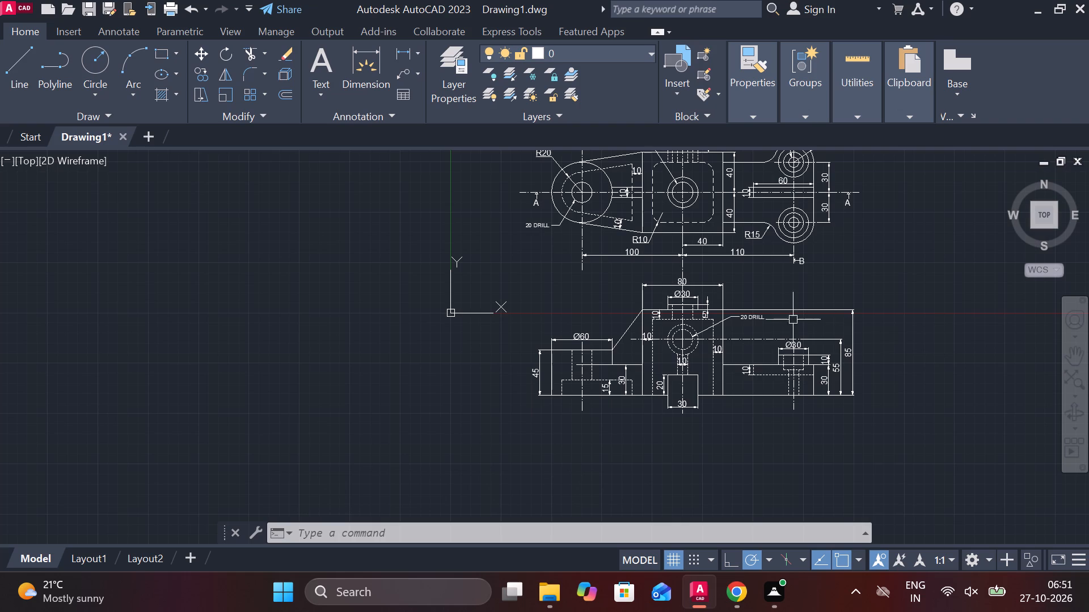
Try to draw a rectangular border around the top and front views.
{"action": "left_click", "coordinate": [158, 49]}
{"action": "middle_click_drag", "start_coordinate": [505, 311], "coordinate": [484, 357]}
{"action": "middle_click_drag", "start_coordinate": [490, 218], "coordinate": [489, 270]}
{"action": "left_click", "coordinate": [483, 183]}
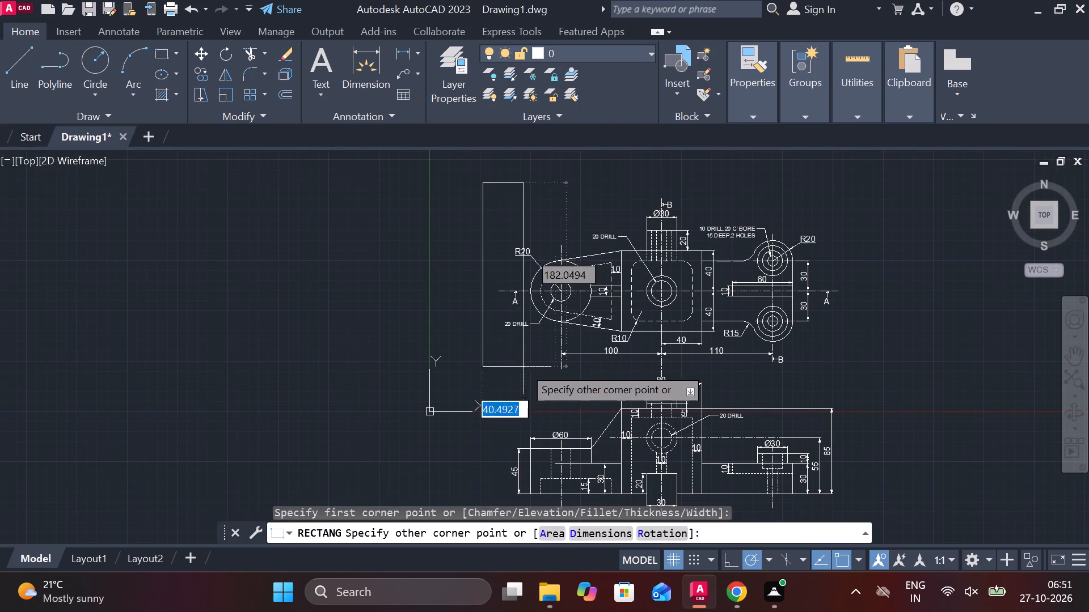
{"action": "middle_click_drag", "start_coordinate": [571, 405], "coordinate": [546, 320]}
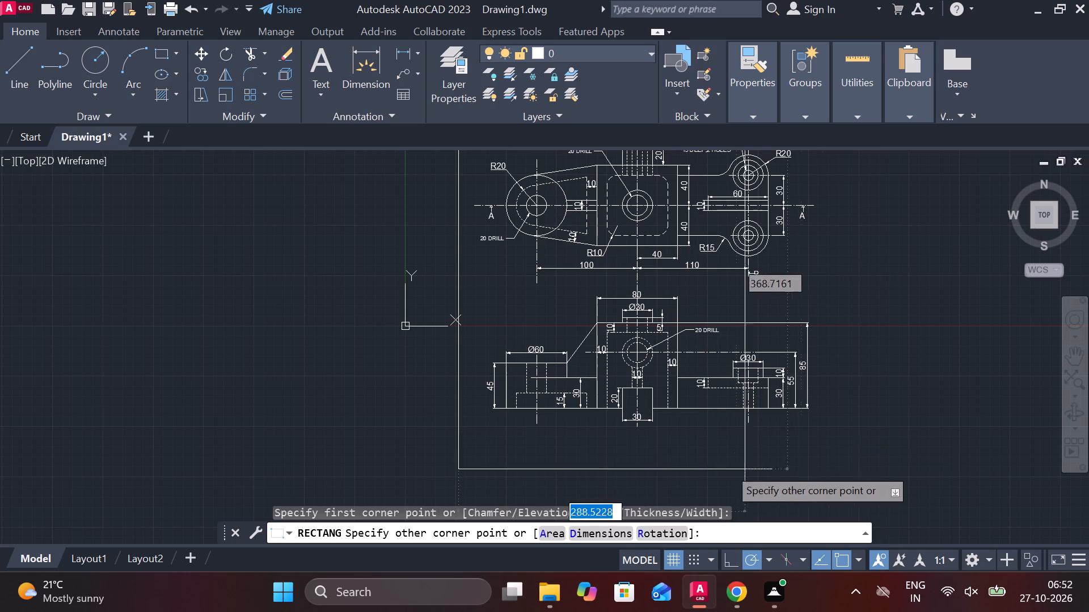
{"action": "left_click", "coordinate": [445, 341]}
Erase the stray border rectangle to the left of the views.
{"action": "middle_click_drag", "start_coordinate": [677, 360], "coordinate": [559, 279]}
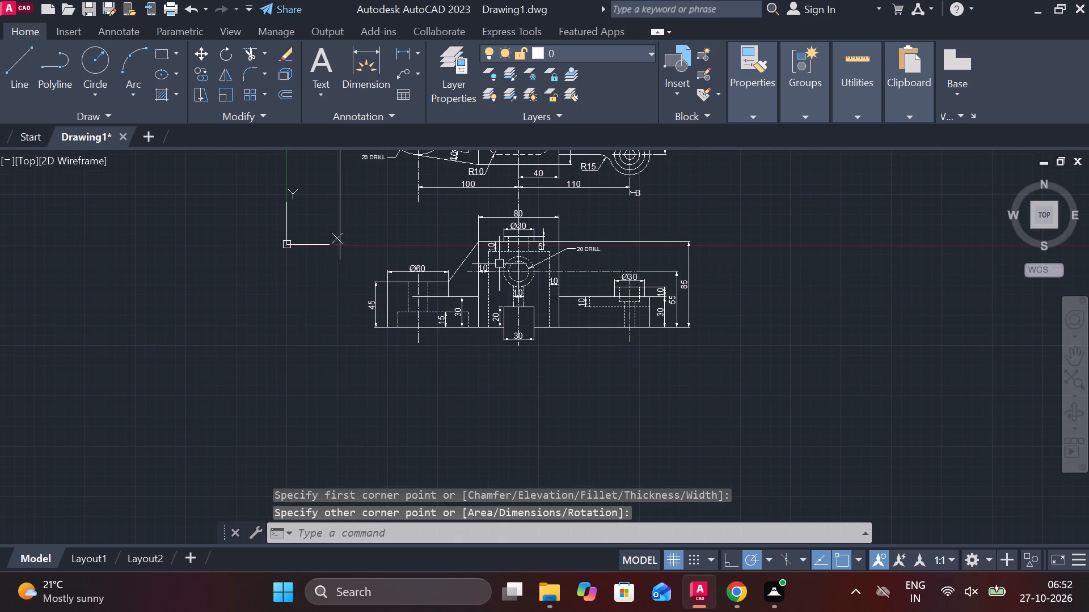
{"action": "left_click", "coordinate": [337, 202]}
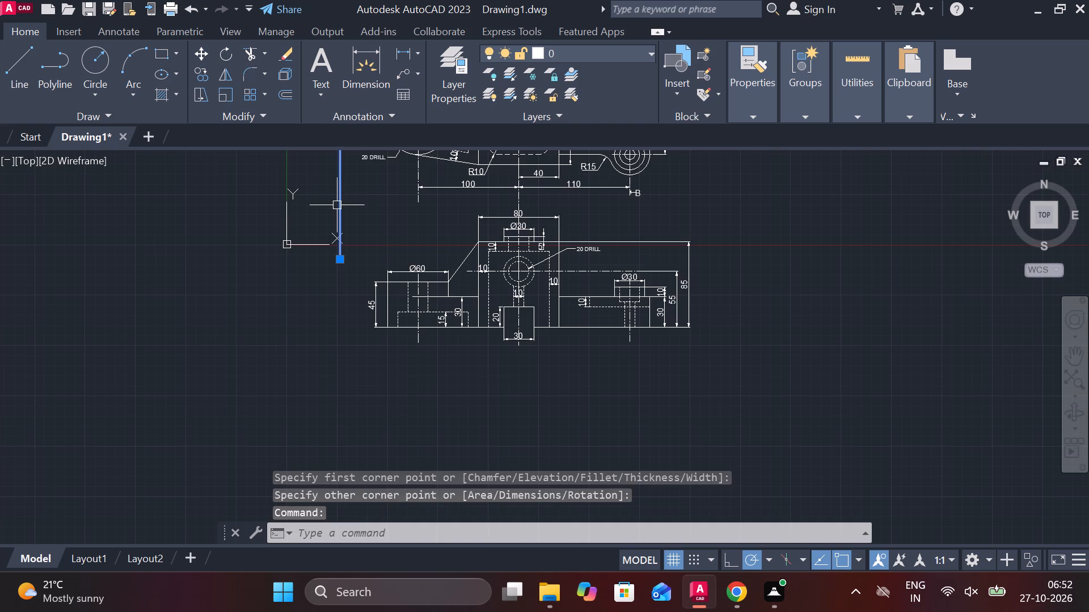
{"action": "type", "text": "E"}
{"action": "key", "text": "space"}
Draw a closed rectangle of lines 190 wide by 65 high in the empty space beside the front view.
{"action": "scroll", "coordinate": [546, 333], "scroll_direction": "up", "scroll_amount": 1}
{"action": "middle_click_drag", "start_coordinate": [543, 339], "coordinate": [170, 269]}
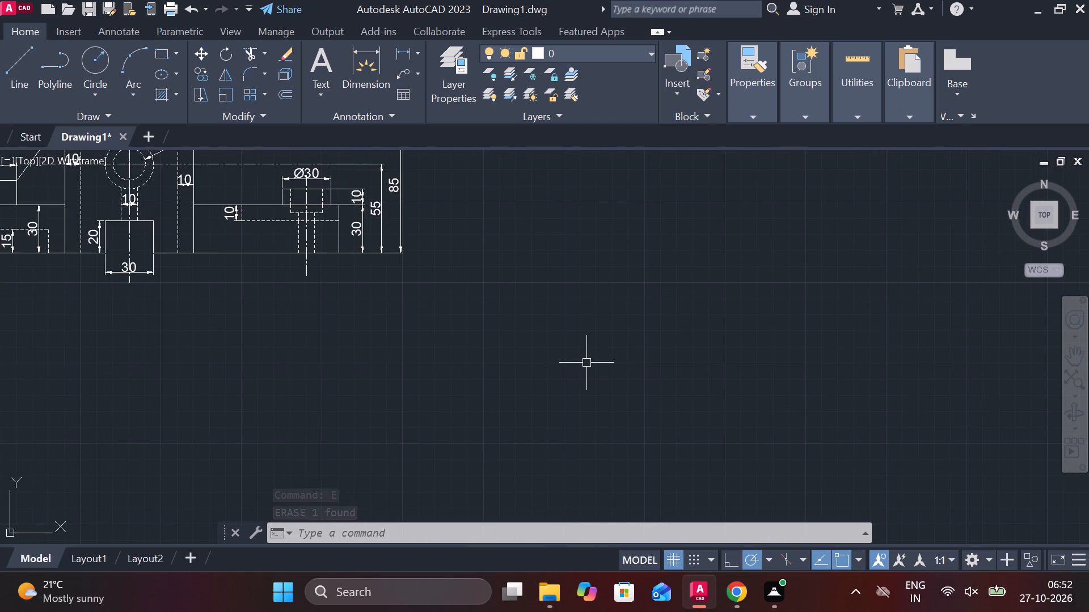
{"action": "key", "text": "l"}
{"action": "key", "text": "Return"}
{"action": "left_click", "coordinate": [583, 261]}
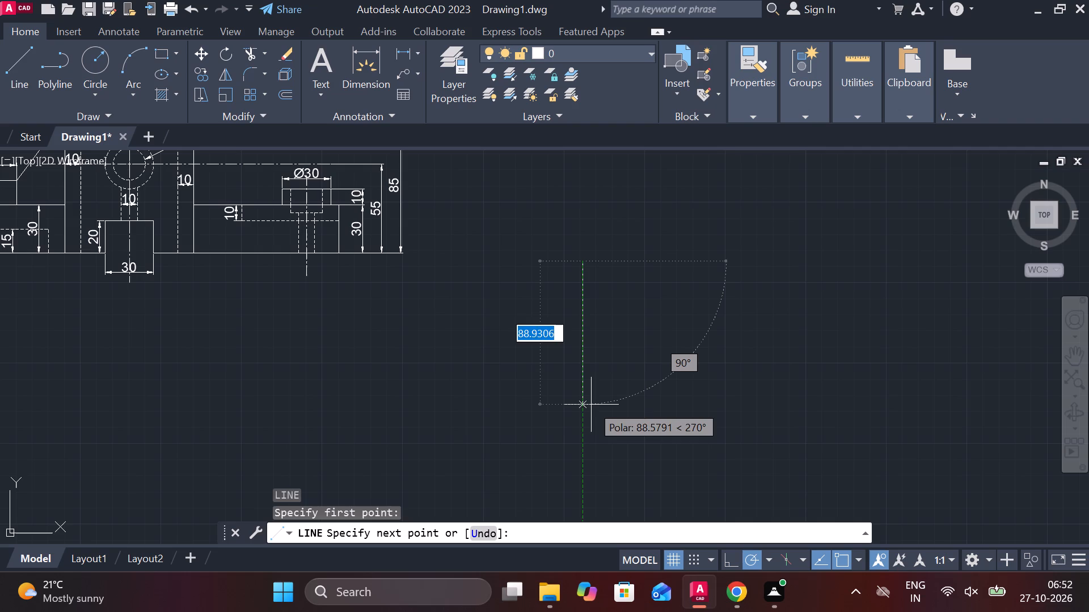
{"action": "type", "text": "65"}
{"action": "key", "text": "space"}
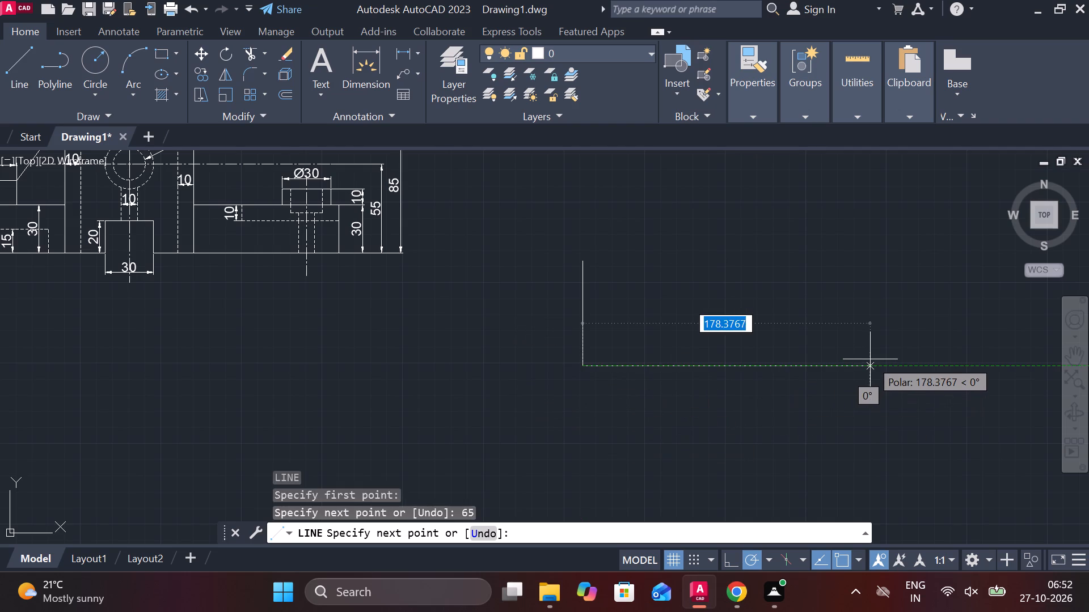
{"action": "type", "text": "190"}
{"action": "key", "text": "Return"}
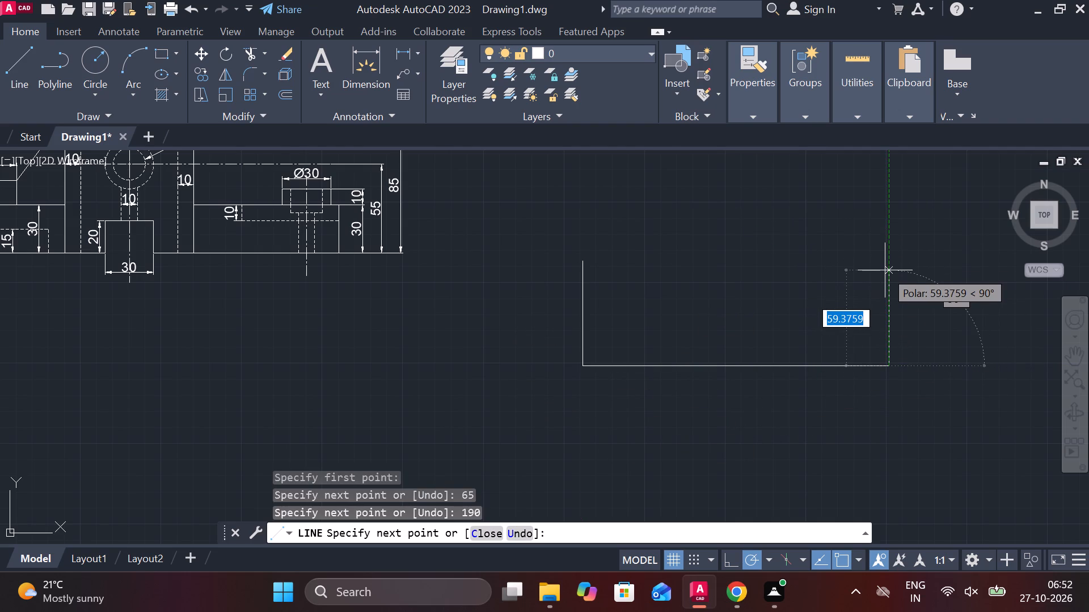
{"action": "type", "text": "65"}
{"action": "key", "text": "space"}
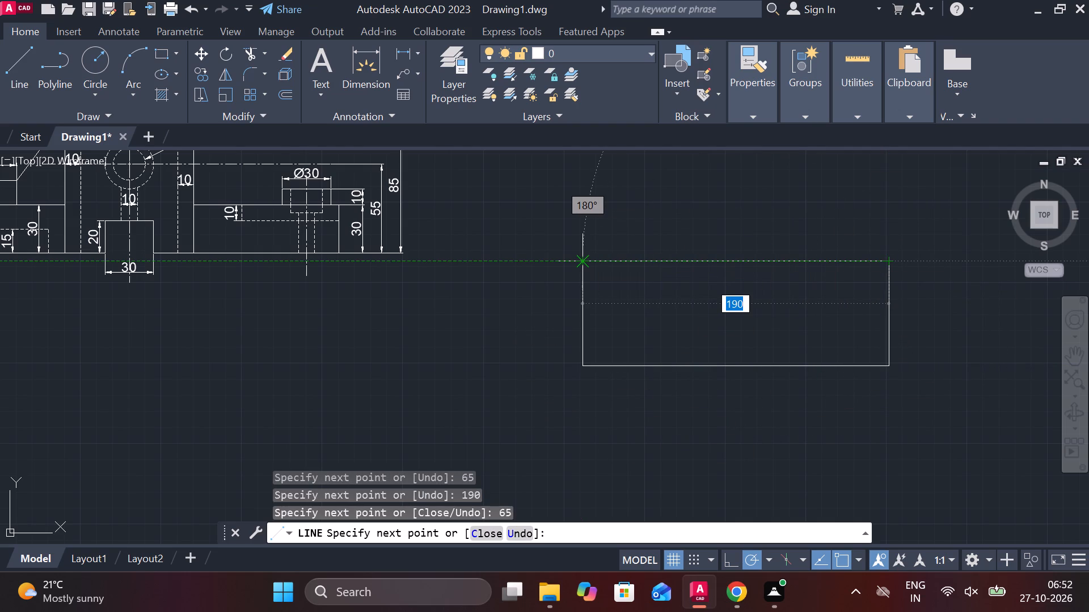
{"action": "left_click", "coordinate": [588, 257]}
{"action": "scroll", "coordinate": [838, 313], "scroll_direction": "up", "scroll_amount": 1}
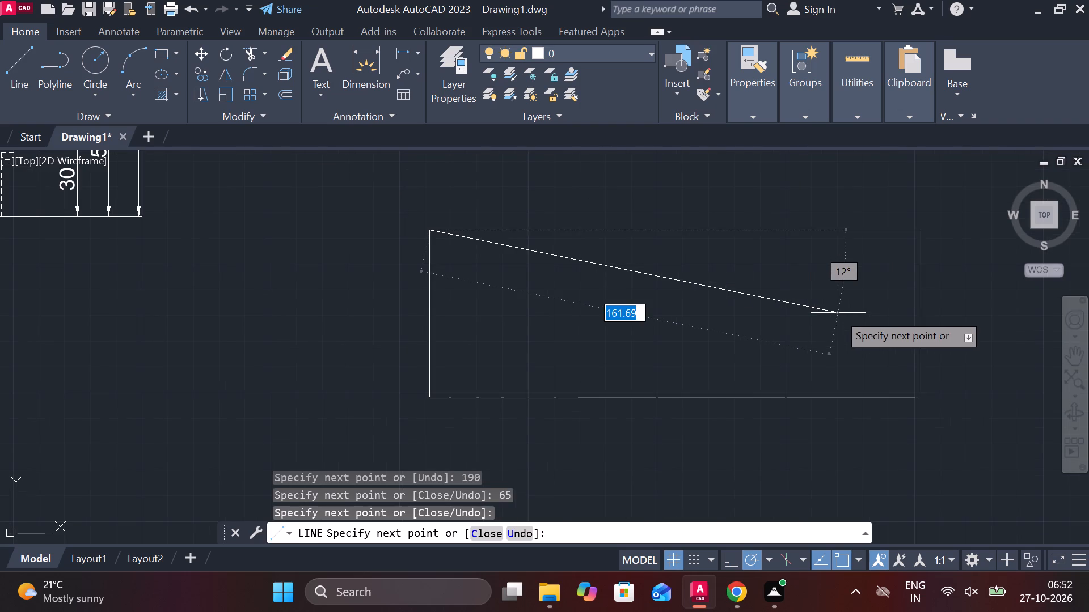
{"action": "key", "text": "Escape"}
Offset the rectangle's right edge inward three times in succession, 25 units apart.
{"action": "middle_click_drag", "start_coordinate": [838, 313], "coordinate": [694, 294]}
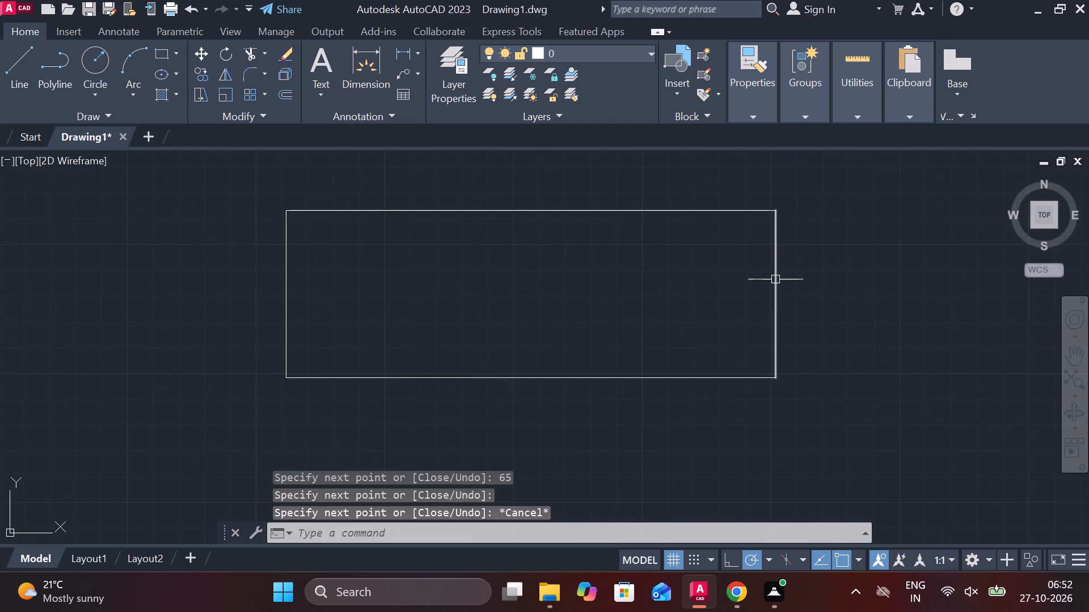
{"action": "left_click", "coordinate": [776, 281]}
{"action": "key", "text": "o"}
{"action": "key", "text": "Return"}
{"action": "key", "text": "Return"}
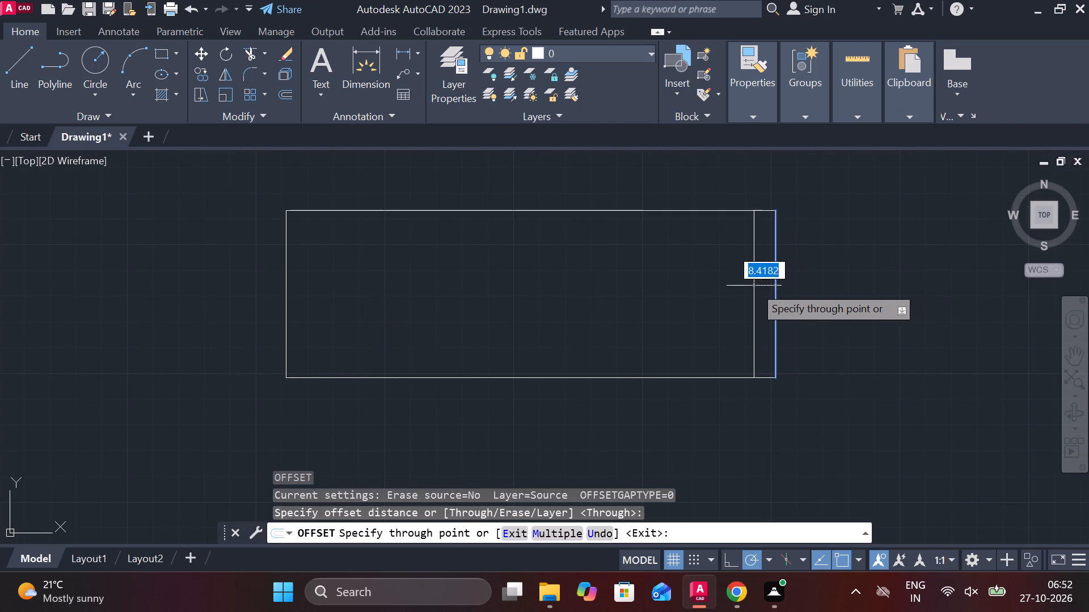
{"action": "type", "text": "25"}
{"action": "key", "text": "space"}
{"action": "left_click", "coordinate": [712, 280]}
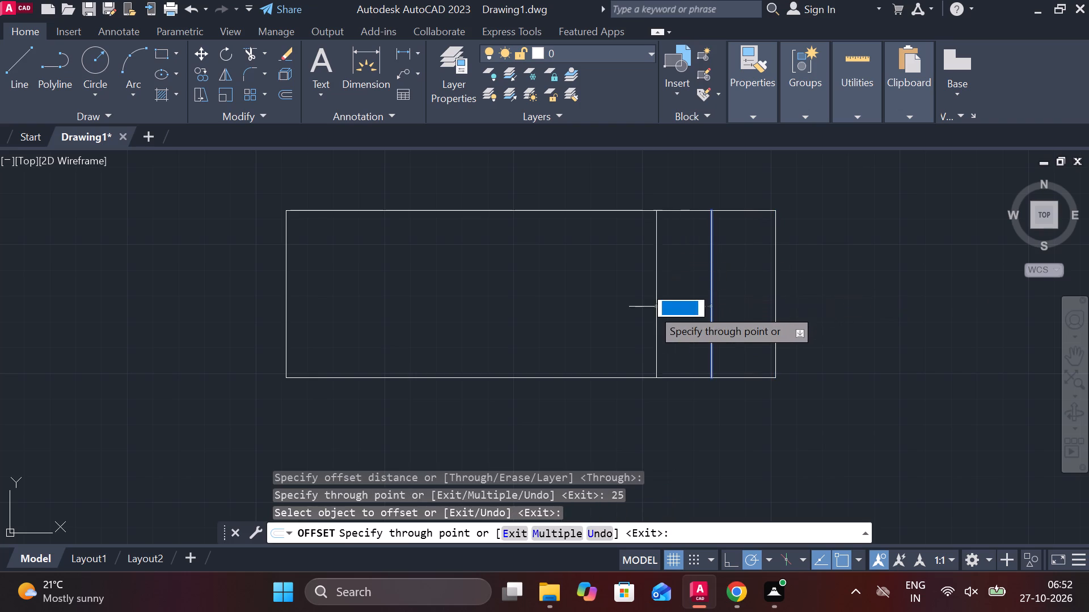
{"action": "type", "text": "25"}
{"action": "key", "text": "space"}
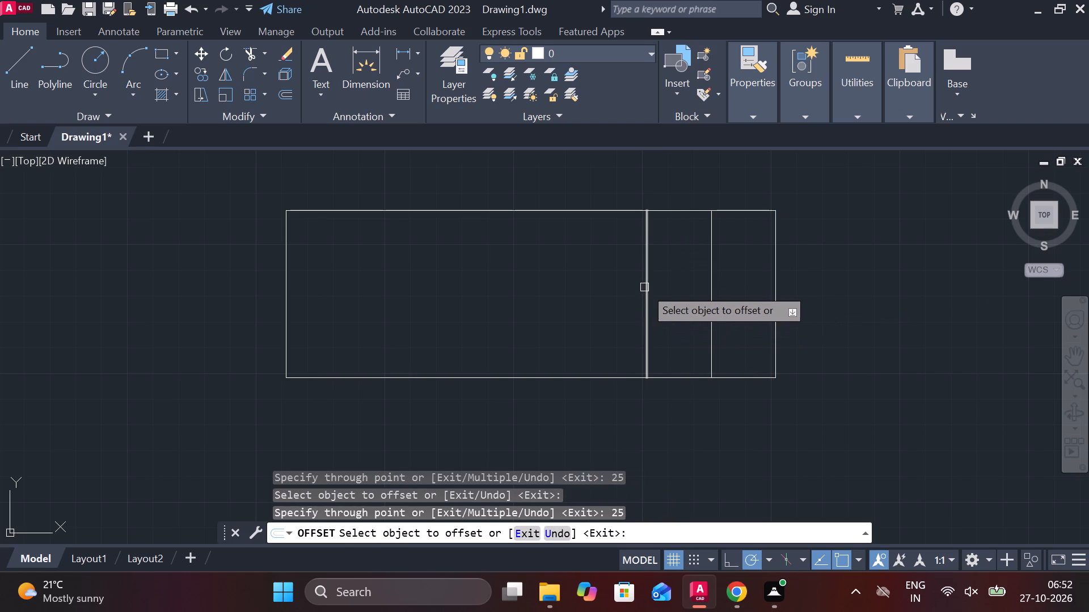
{"action": "left_click", "coordinate": [648, 284]}
{"action": "type", "text": "25"}
{"action": "key", "text": "space"}
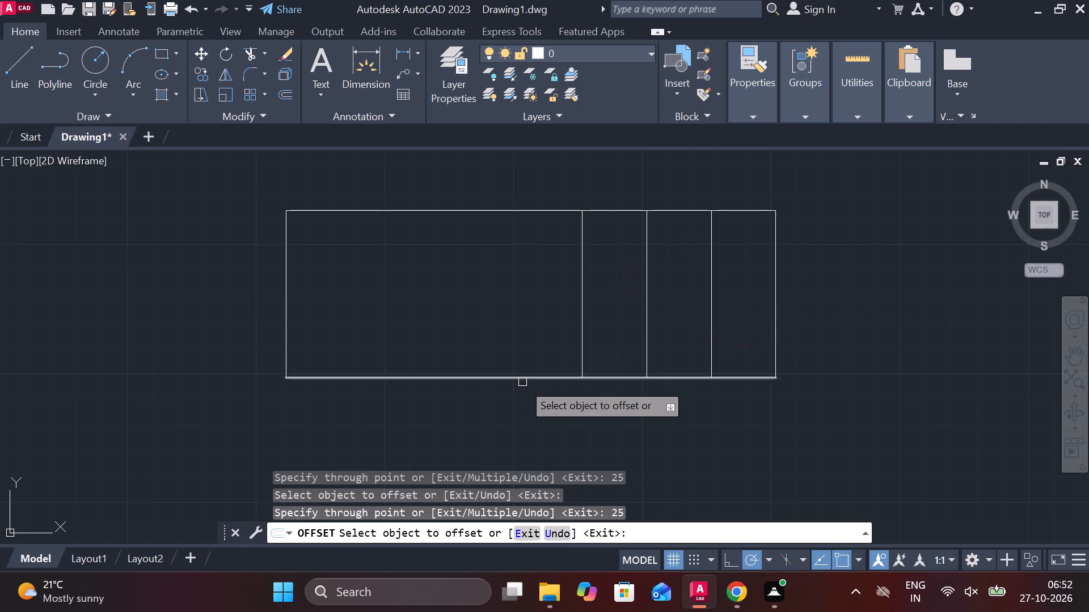
Offset the rectangle's bottom edge 20 units upward and its left edge 25 units inward.
{"action": "left_click", "coordinate": [520, 377]}
{"action": "key", "text": "2"}
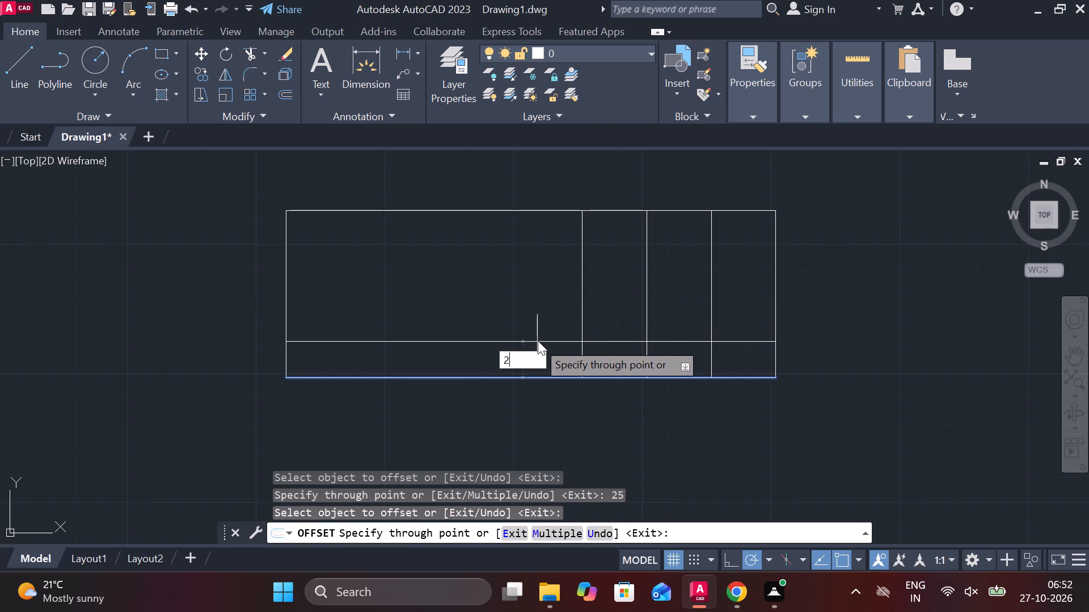
{"action": "key", "text": "0"}
{"action": "key", "text": "Return"}
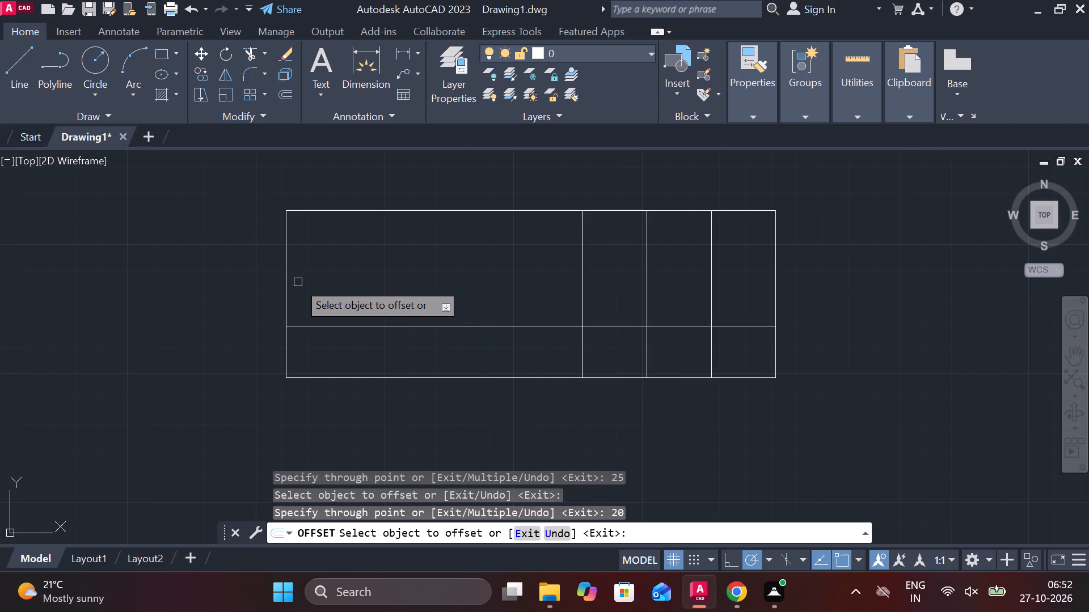
{"action": "left_click", "coordinate": [290, 269]}
{"action": "type", "text": "25"}
{"action": "key", "text": "space"}
{"action": "key", "text": "Escape"}
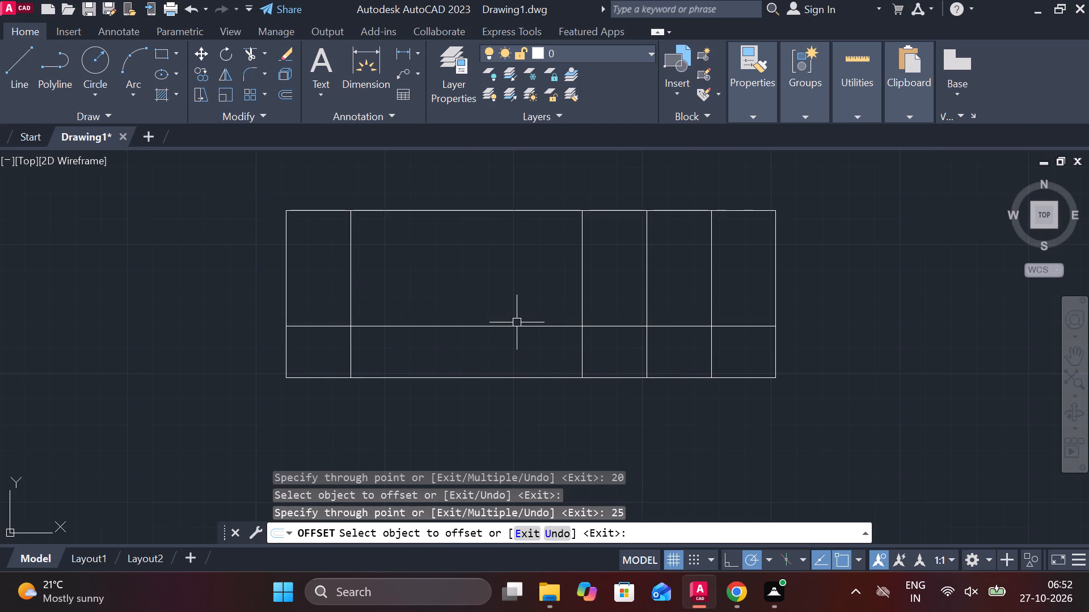
Trim the two rightmost inner verticals below the horizontal divider, and remove the divider's segment across the wide middle column.
{"action": "type", "text": "TR"}
{"action": "key", "text": "space"}
{"action": "left_click_drag", "start_coordinate": [731, 351], "coordinate": [653, 358]}
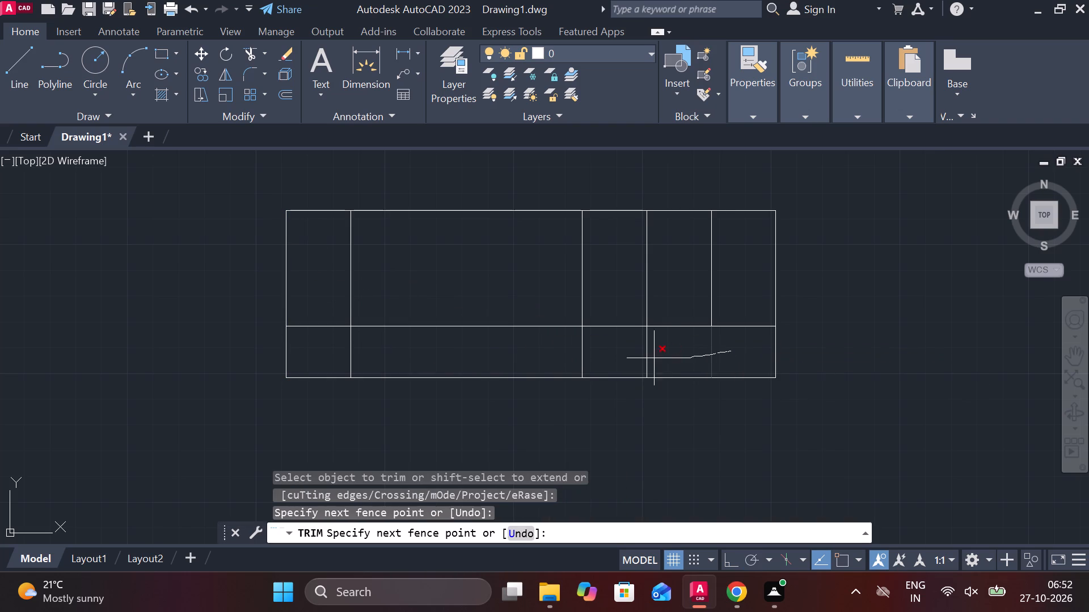
{"action": "left_click_drag", "start_coordinate": [653, 358], "coordinate": [645, 358]}
{"action": "double_click", "coordinate": [554, 326]}
{"action": "key", "text": "Escape"}
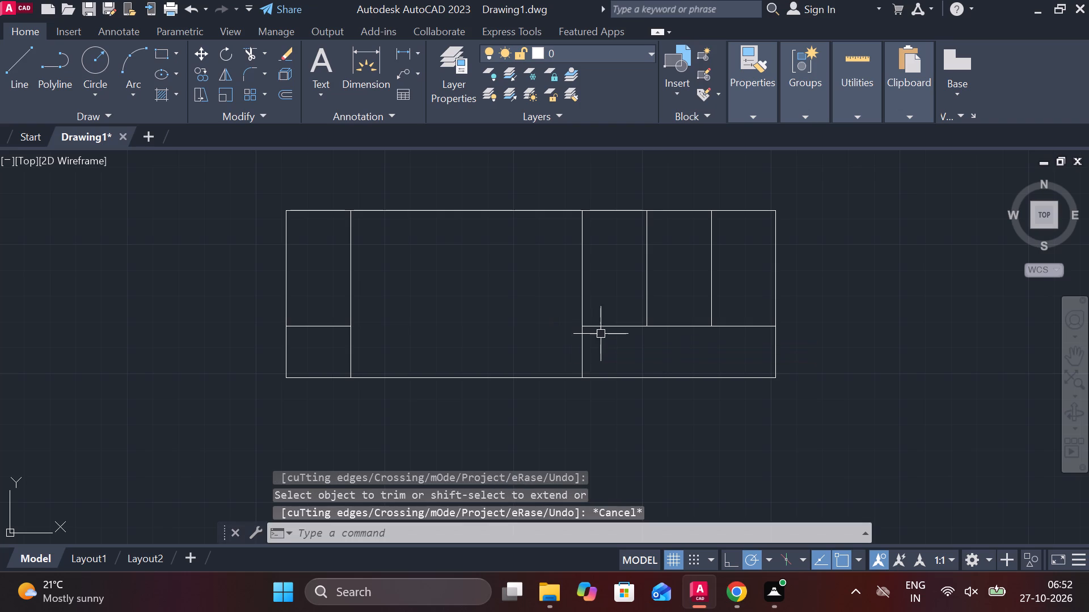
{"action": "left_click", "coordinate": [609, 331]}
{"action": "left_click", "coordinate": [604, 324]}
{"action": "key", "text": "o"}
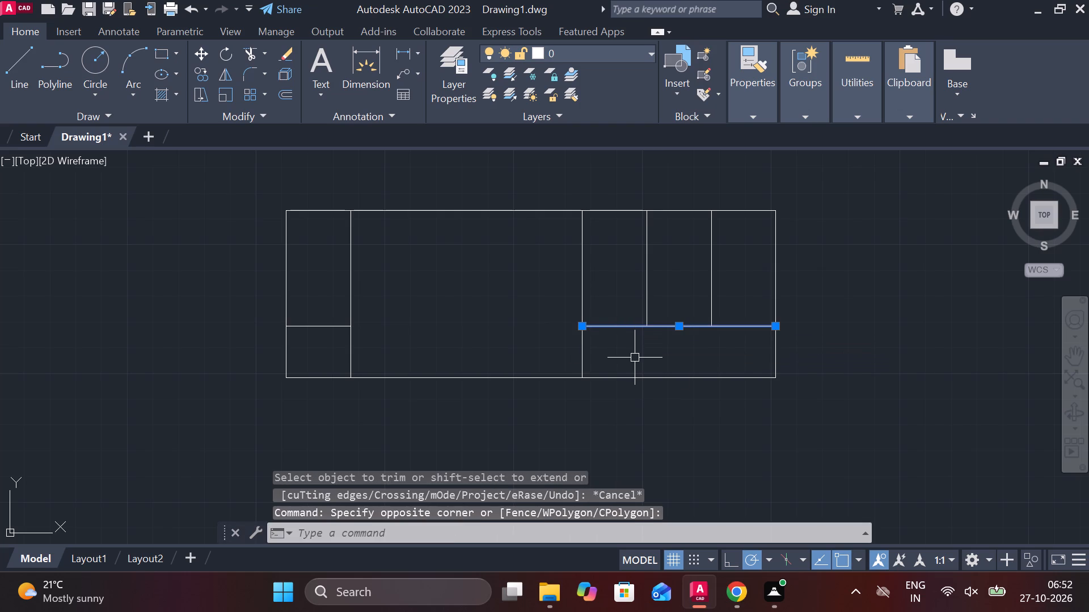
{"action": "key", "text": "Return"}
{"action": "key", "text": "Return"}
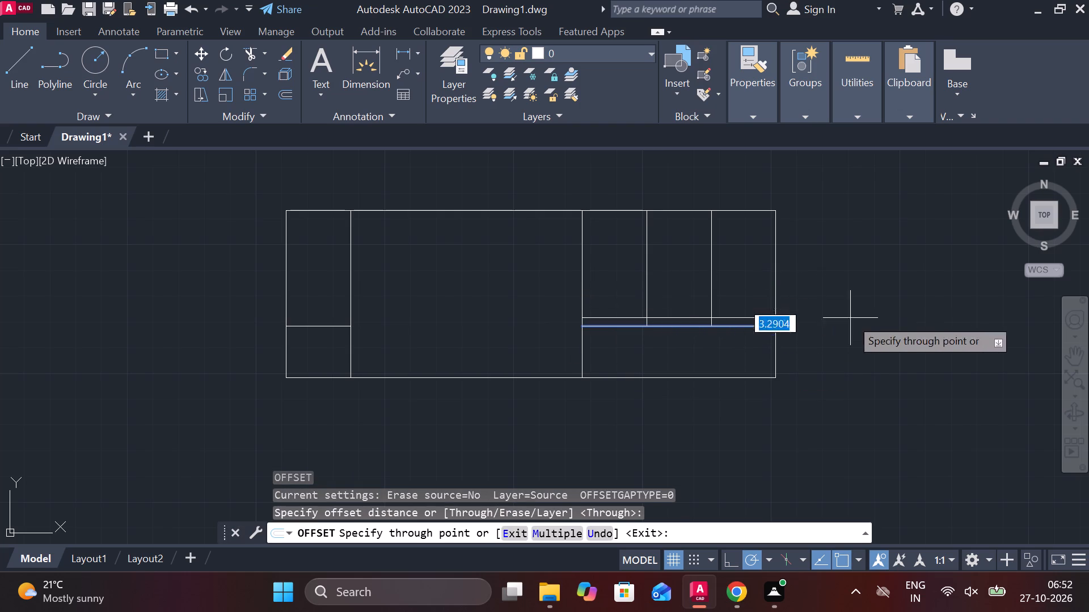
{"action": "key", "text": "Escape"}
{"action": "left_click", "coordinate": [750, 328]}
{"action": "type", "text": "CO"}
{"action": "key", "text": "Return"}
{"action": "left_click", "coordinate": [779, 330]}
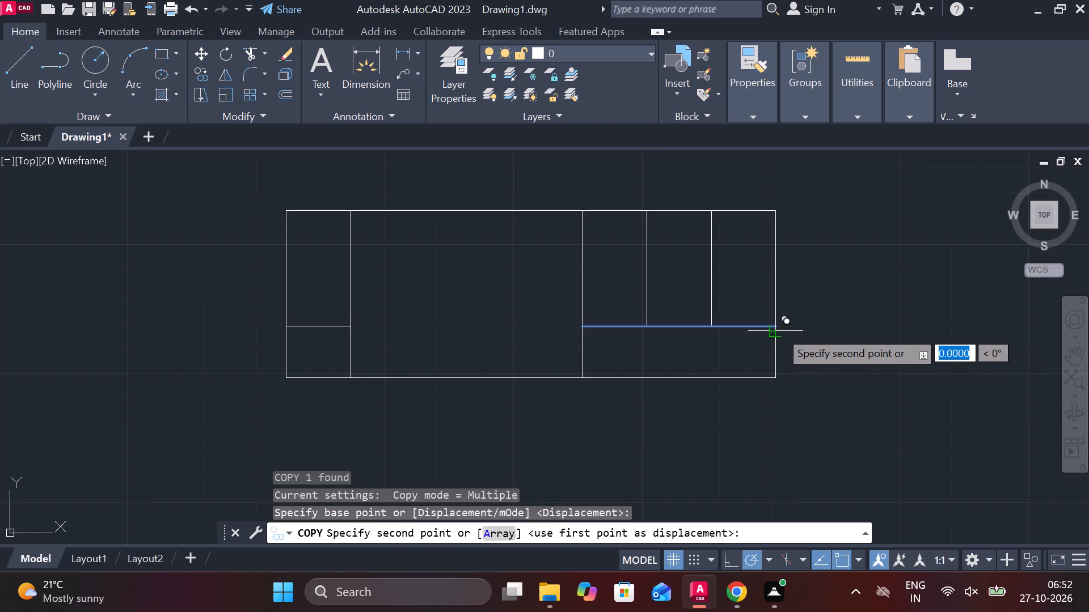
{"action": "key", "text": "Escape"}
Copy the right-hand horizontal divider segment straight up at distances of 7, 14, 21, 28 and 35 units from its right endpoint.
{"action": "left_click", "coordinate": [767, 322]}
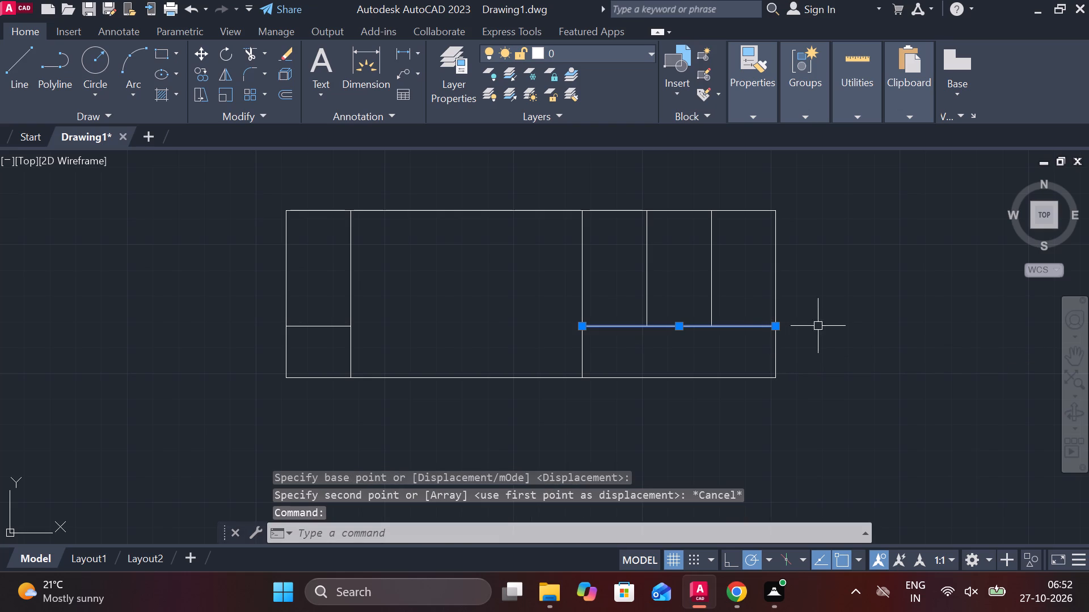
{"action": "type", "text": "CO"}
{"action": "key", "text": "Return"}
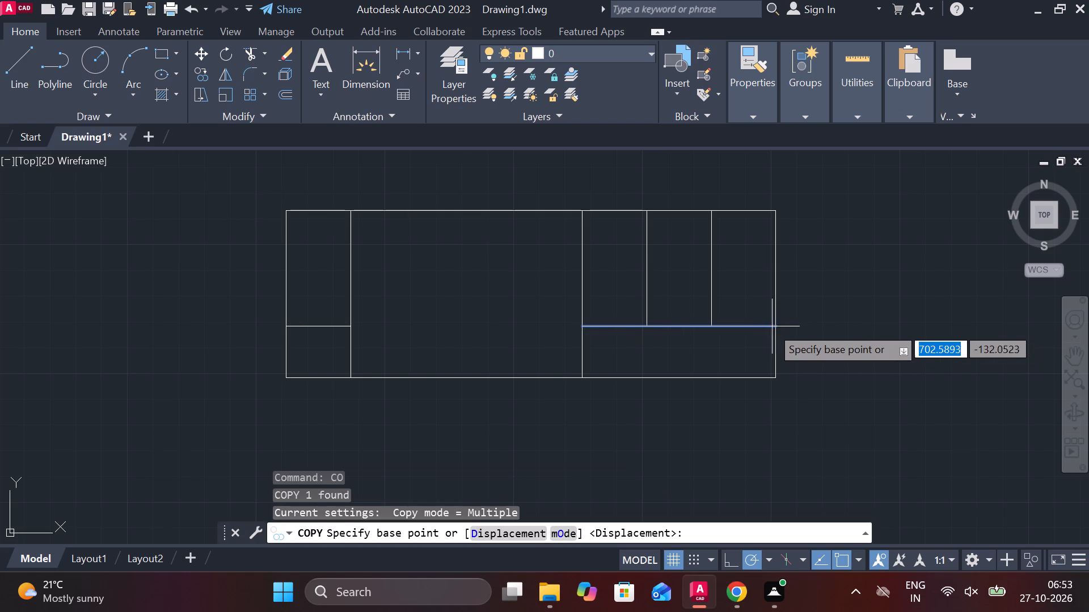
{"action": "left_click", "coordinate": [772, 326]}
{"action": "scroll", "coordinate": [773, 211], "scroll_direction": "up", "scroll_amount": 1}
{"action": "middle_click_drag", "start_coordinate": [773, 212], "coordinate": [771, 330]}
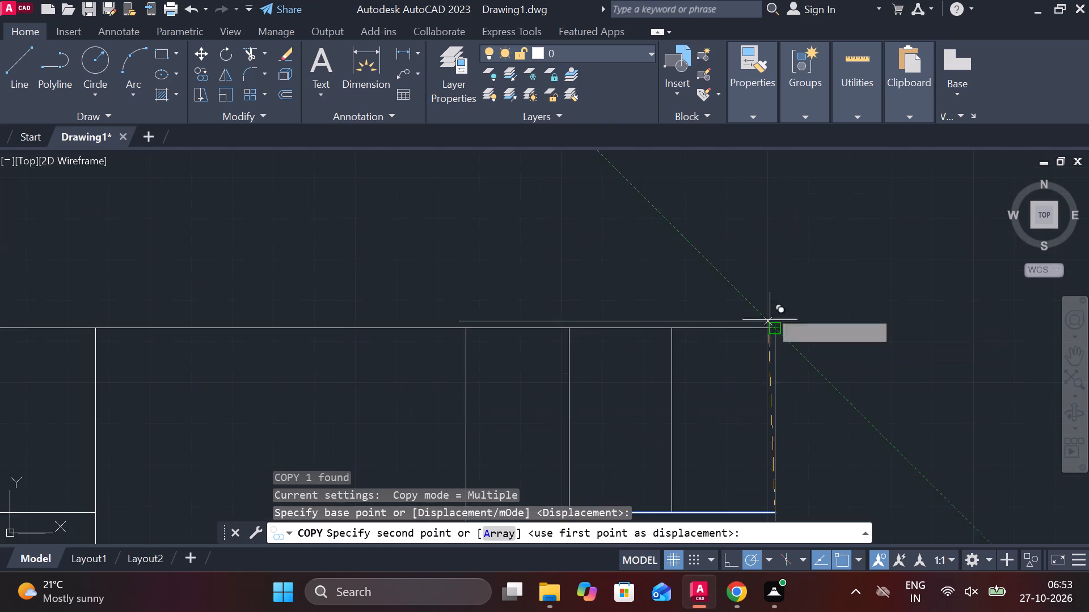
{"action": "key", "text": "7"}
{"action": "key", "text": "Return"}
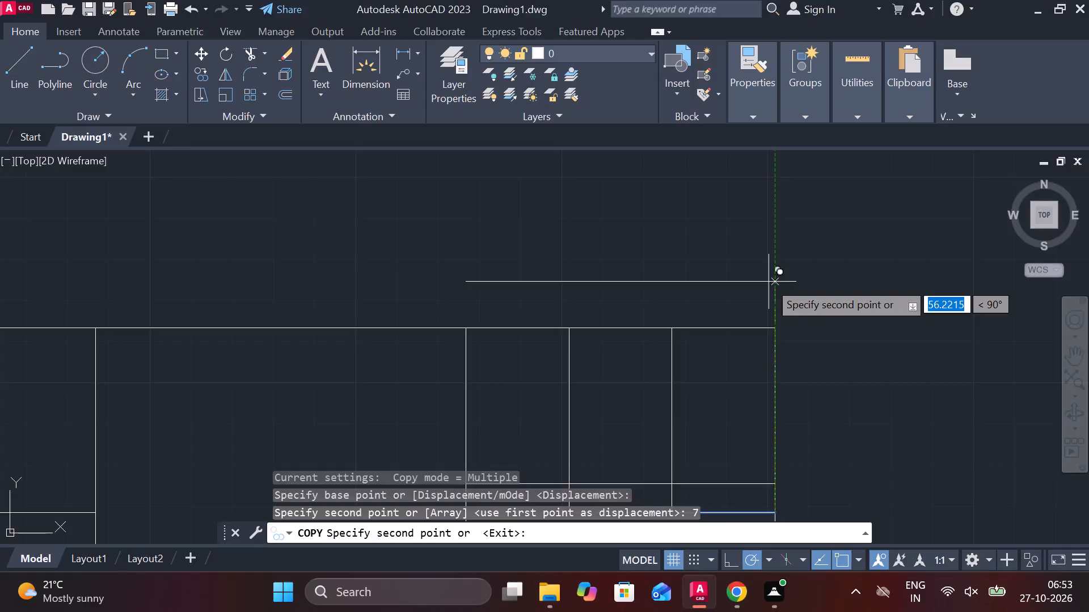
{"action": "type", "text": "14"}
{"action": "key", "text": "Return"}
{"action": "type", "text": "21"}
{"action": "key", "text": "Return"}
{"action": "type", "text": "28"}
{"action": "key", "text": "Return"}
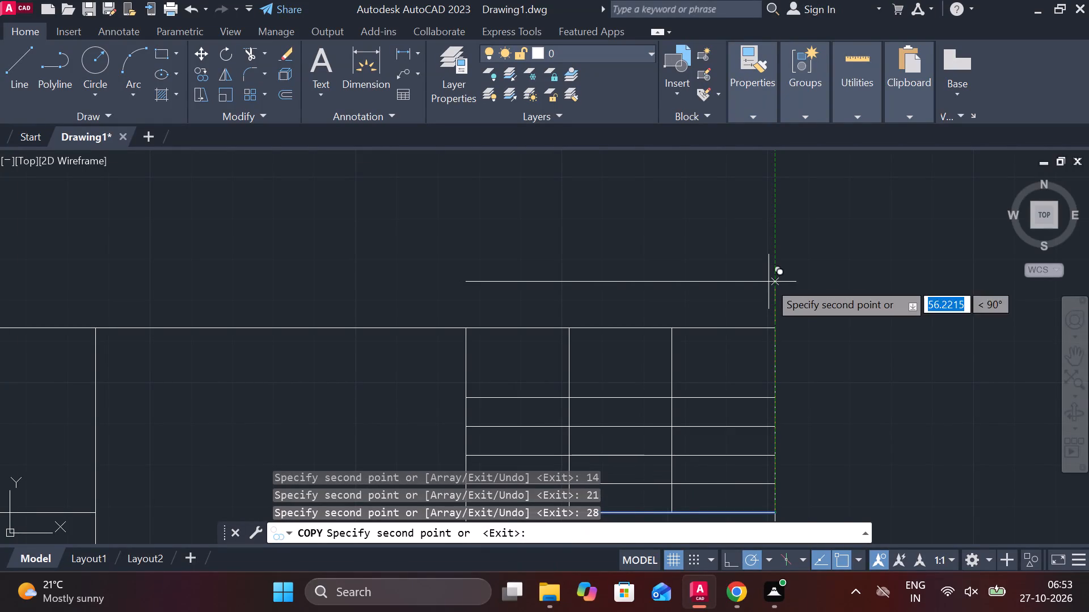
{"action": "type", "text": "36"}
{"action": "key", "text": "BackSpace"}
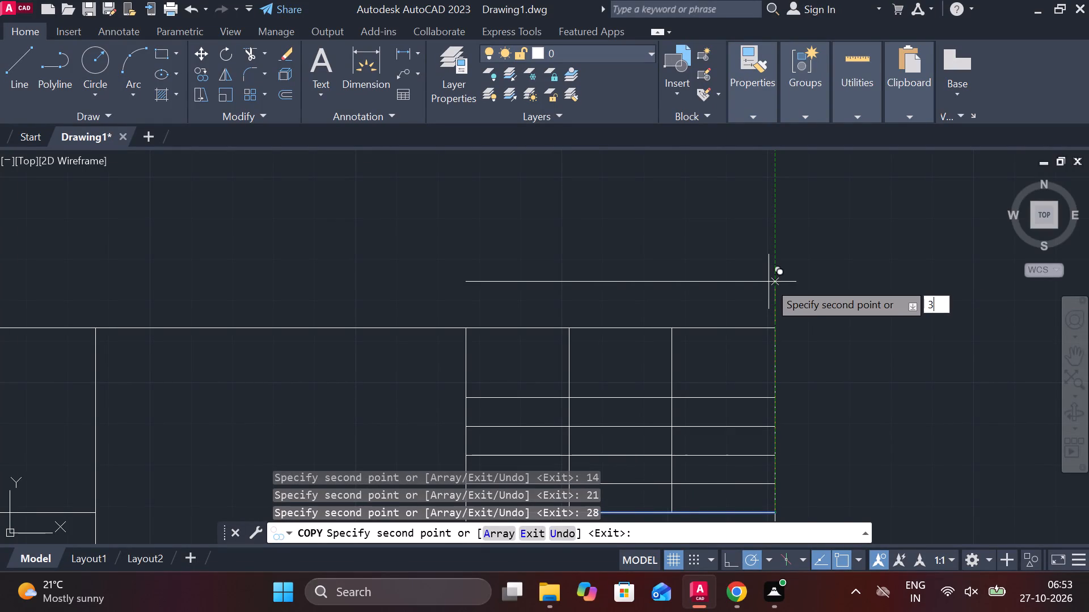
{"action": "key", "text": "5"}
{"action": "key", "text": "Return"}
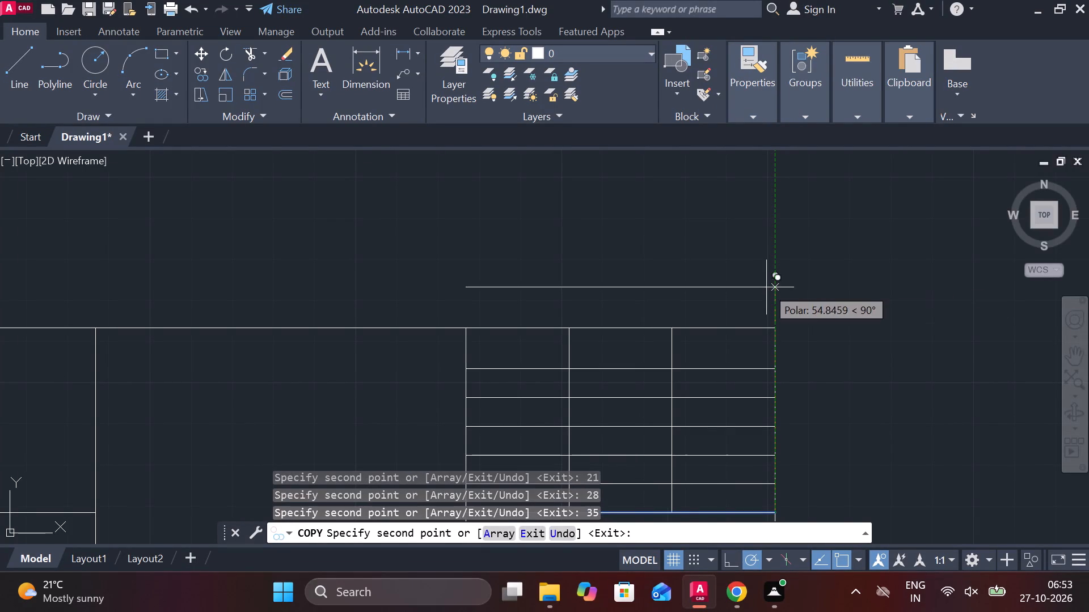
{"action": "scroll", "coordinate": [766, 287], "scroll_direction": "down", "scroll_amount": 2}
{"action": "middle_click_drag", "start_coordinate": [734, 337], "coordinate": [725, 274]}
{"action": "scroll", "coordinate": [666, 320], "scroll_direction": "up", "scroll_amount": 2}
{"action": "key", "text": "Escape"}
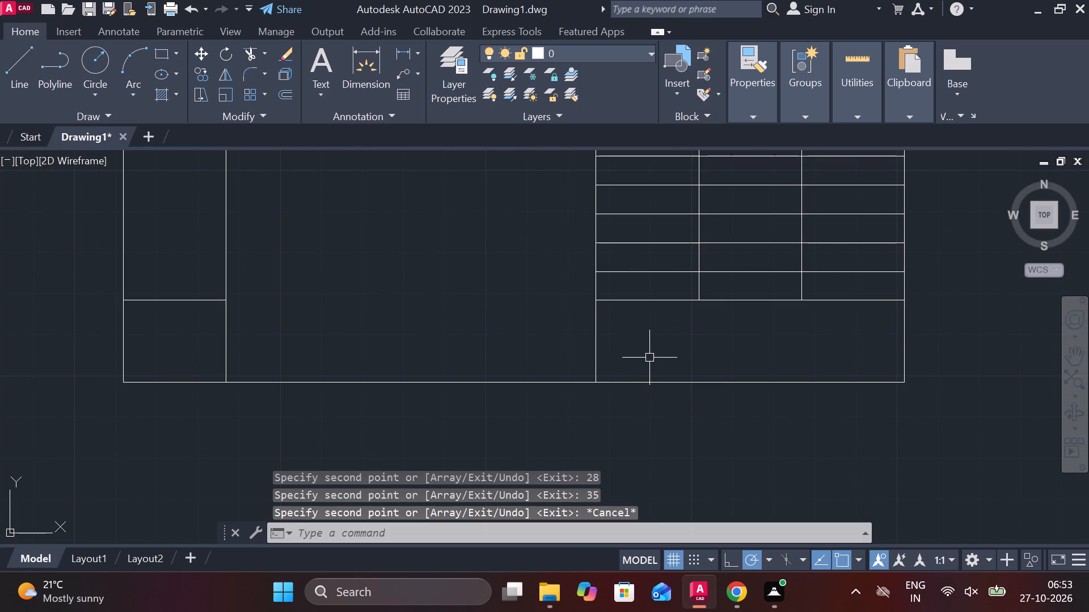
Extend the right-hand horizontal divider across the wide middle column to the left vertical divider.
{"action": "type", "text": "EX"}
{"action": "key", "text": "space"}
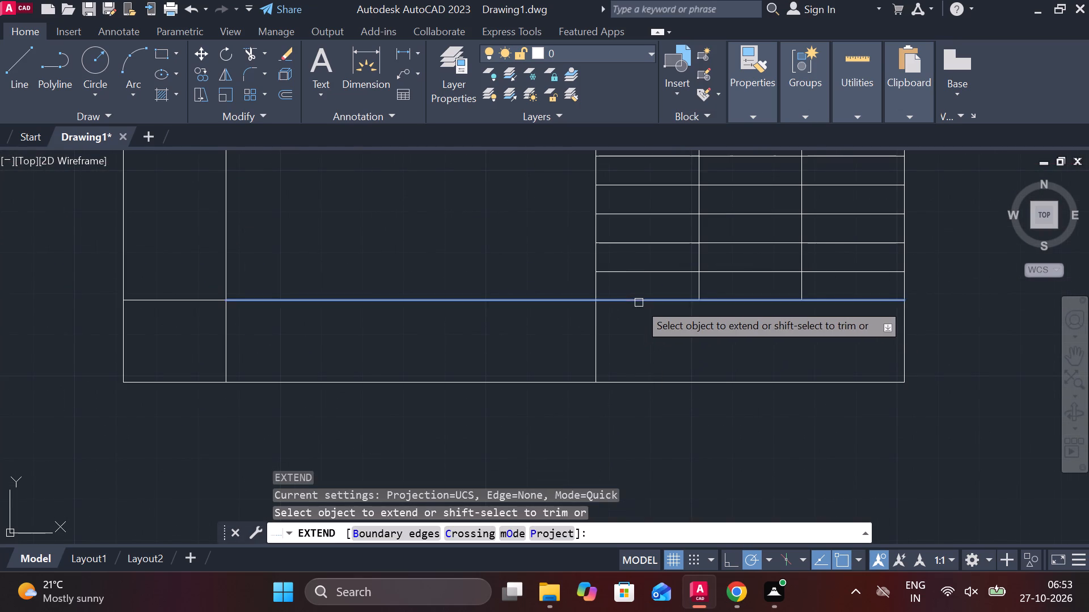
{"action": "left_click", "coordinate": [639, 303]}
{"action": "scroll", "coordinate": [672, 303], "scroll_direction": "down", "scroll_amount": 1}
{"action": "key", "text": "Escape"}
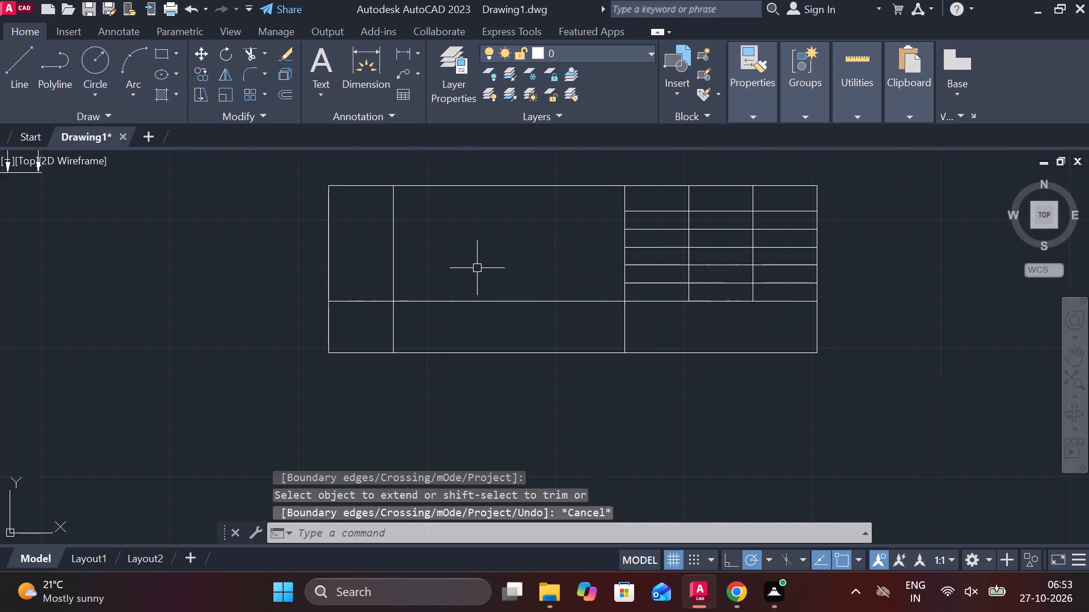
Trim the left vertical divider above the horizontal divider.
{"action": "type", "text": "TR"}
{"action": "key", "text": "space"}
{"action": "left_click_drag", "start_coordinate": [451, 263], "coordinate": [395, 242]}
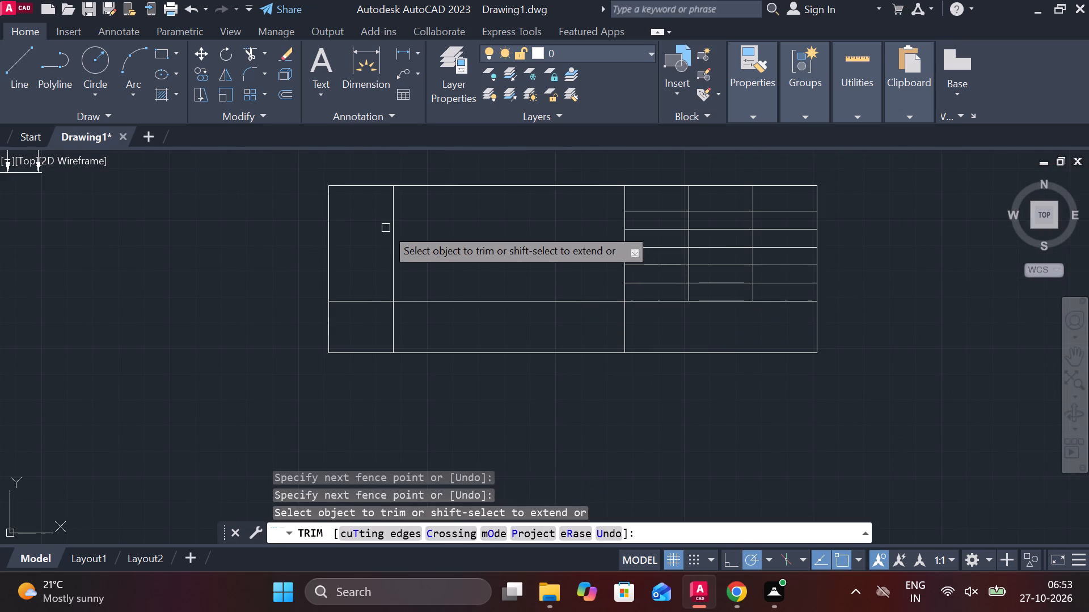
{"action": "left_click_drag", "start_coordinate": [386, 228], "coordinate": [443, 244]}
{"action": "scroll", "coordinate": [496, 245], "scroll_direction": "up", "scroll_amount": 1}
{"action": "middle_click_drag", "start_coordinate": [496, 245], "coordinate": [160, 383]}
{"action": "scroll", "coordinate": [420, 303], "scroll_direction": "up", "scroll_amount": 2}
{"action": "key", "text": "Escape"}
Add centred multiline text reading NAME in the middle cell of the right-hand grid's top row.
{"action": "key", "text": "m"}
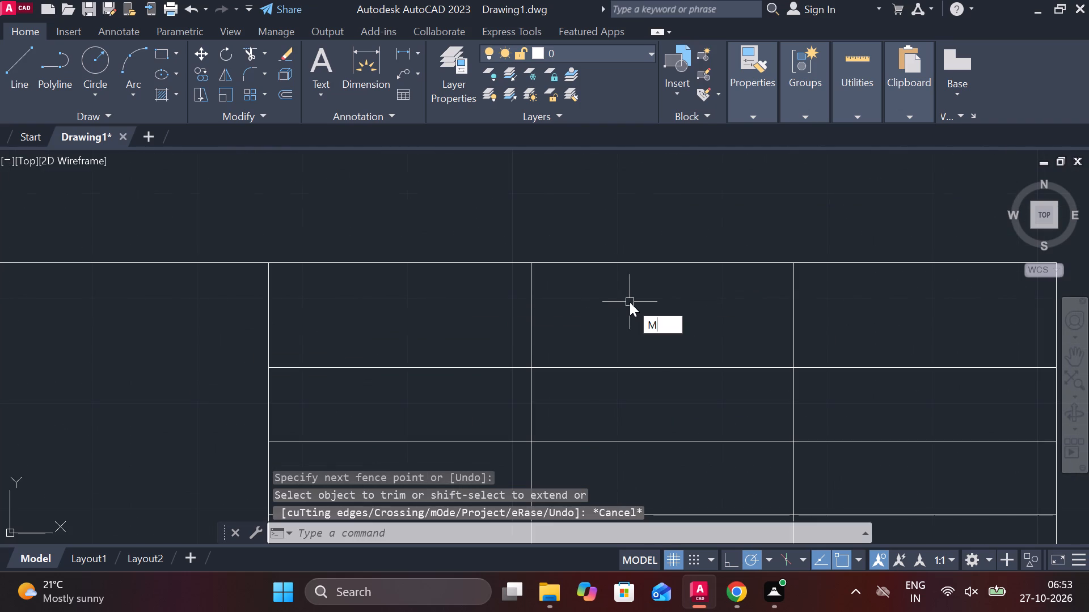
{"action": "key", "text": "t"}
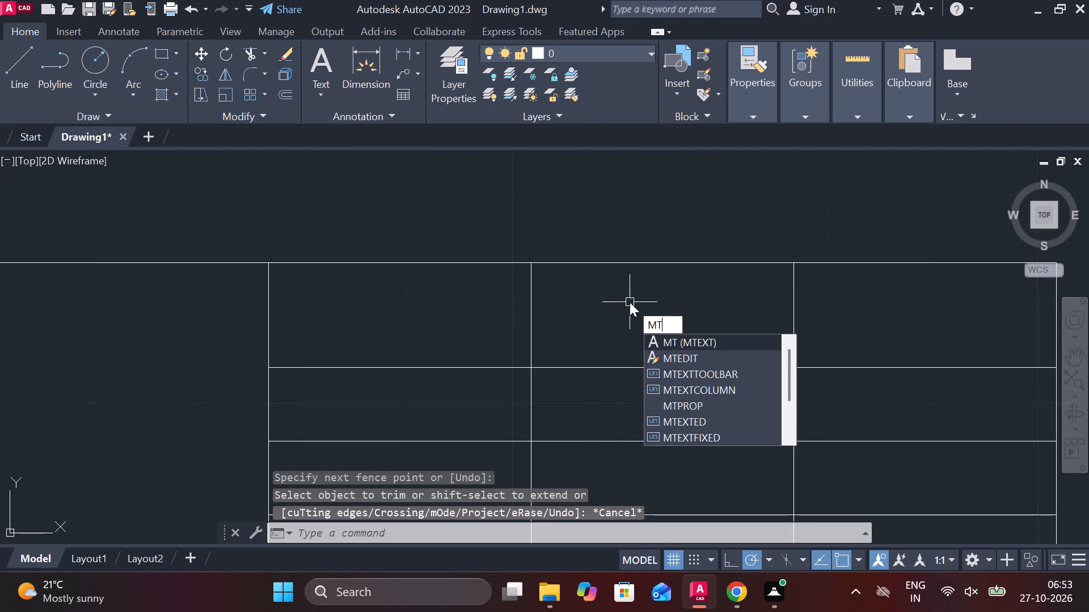
{"action": "key", "text": "Return"}
{"action": "scroll", "coordinate": [636, 302], "scroll_direction": "up", "scroll_amount": 1}
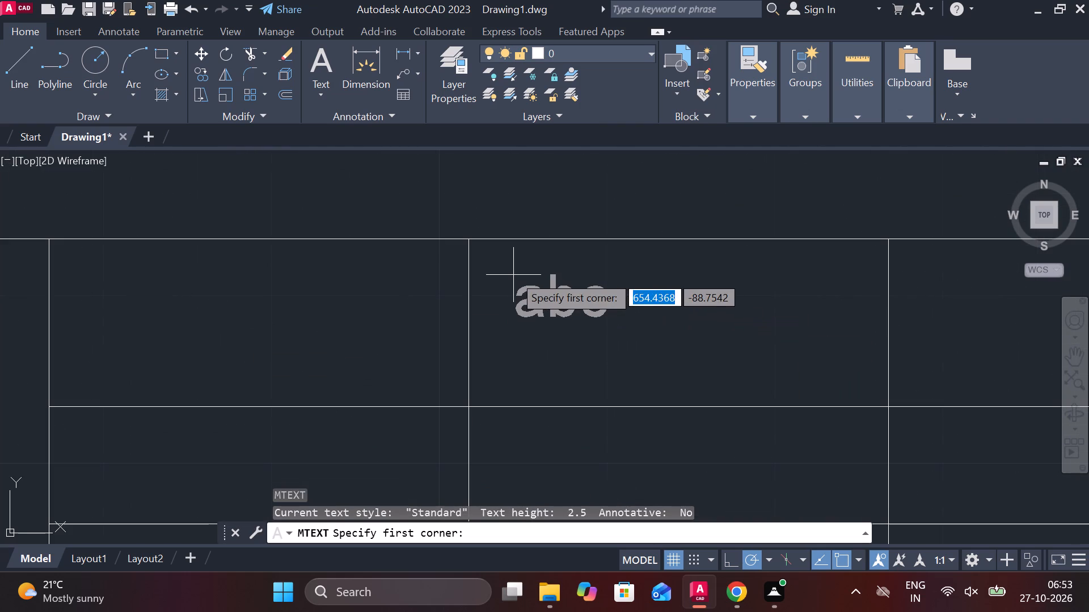
{"action": "left_click", "coordinate": [530, 274]}
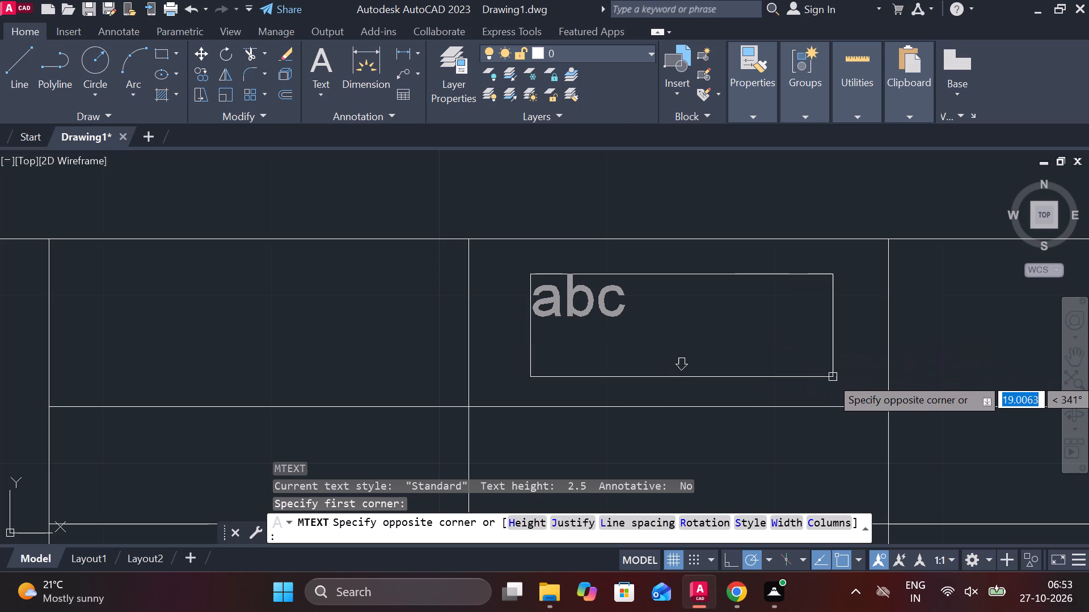
{"action": "left_click", "coordinate": [833, 377]}
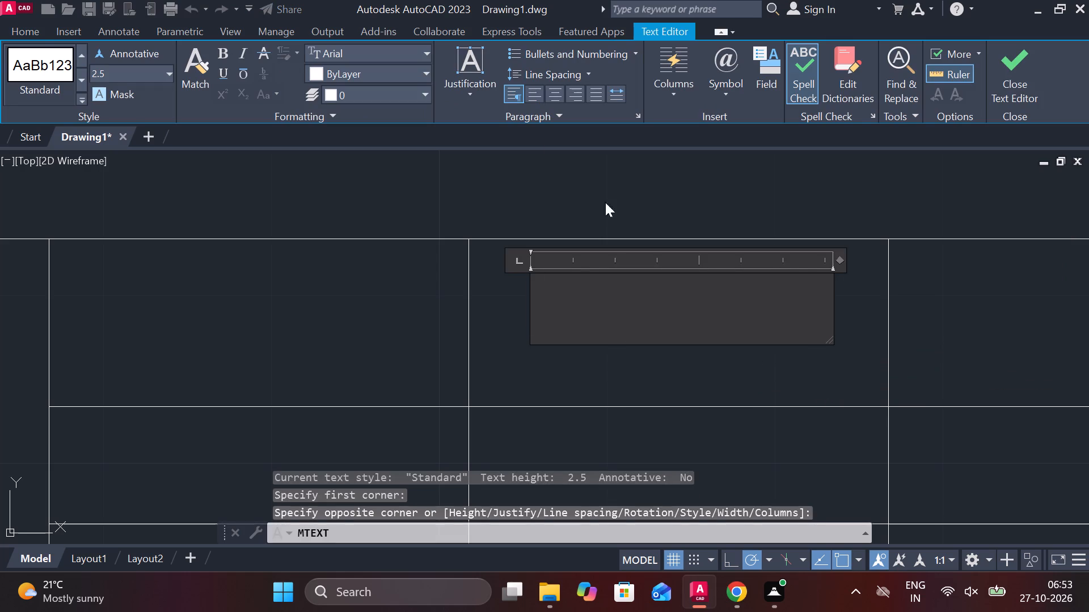
{"action": "left_click", "coordinate": [548, 96]}
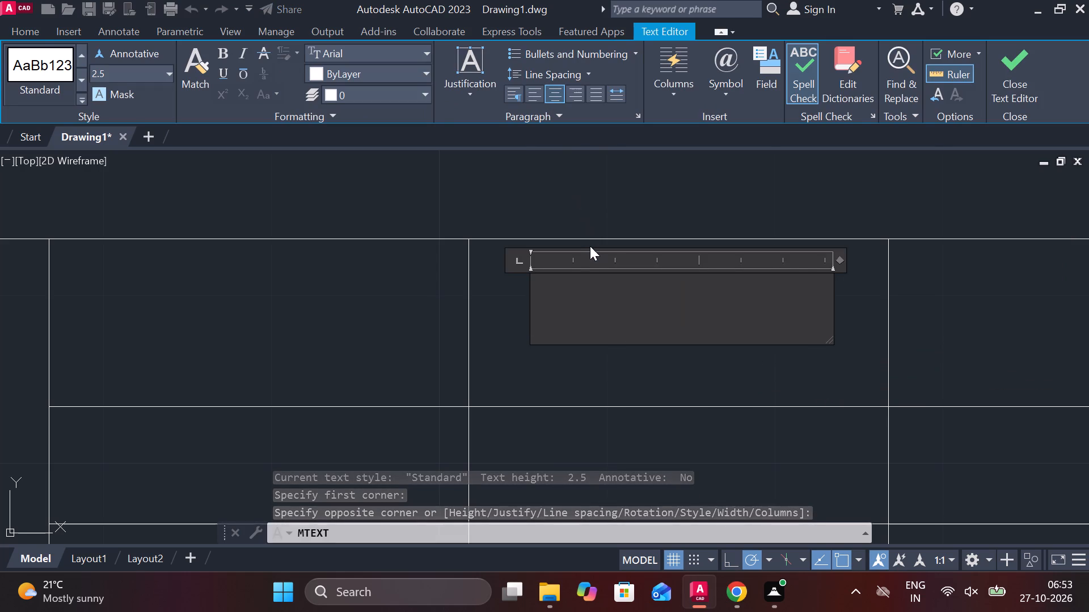
{"action": "type", "text": "NAME"}
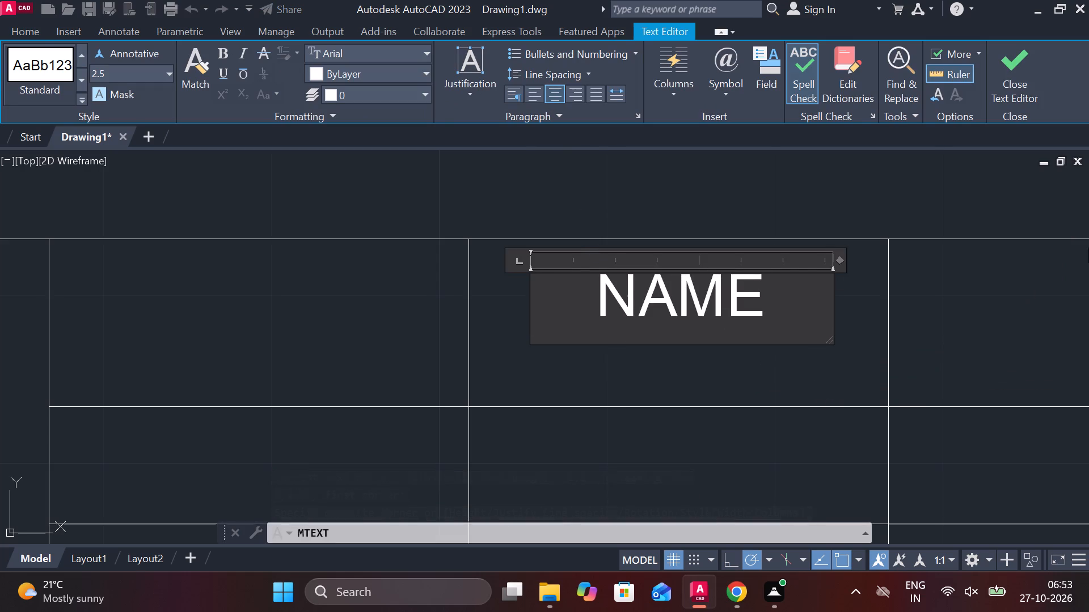
{"action": "left_click", "coordinate": [1000, 67]}
Move the NAME text straight down about 1.35 units within its cell.
{"action": "scroll", "coordinate": [835, 273], "scroll_direction": "down", "scroll_amount": 2}
{"action": "middle_click_drag", "start_coordinate": [830, 311], "coordinate": [786, 297]}
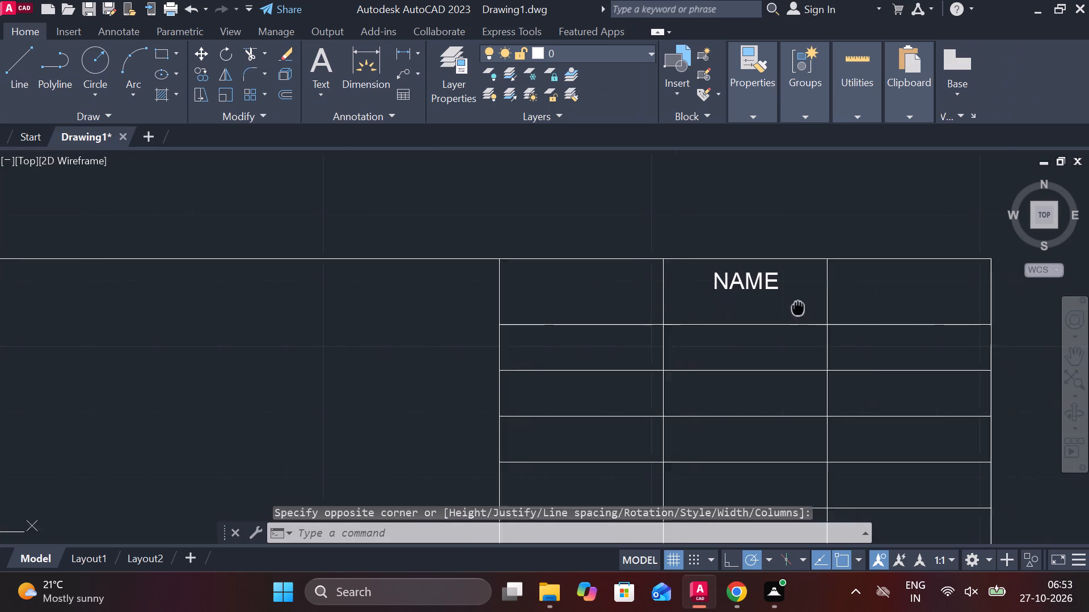
{"action": "middle_click_drag", "start_coordinate": [786, 297], "coordinate": [771, 270]}
{"action": "left_click", "coordinate": [733, 241]}
{"action": "scroll", "coordinate": [717, 247], "scroll_direction": "up", "scroll_amount": 1}
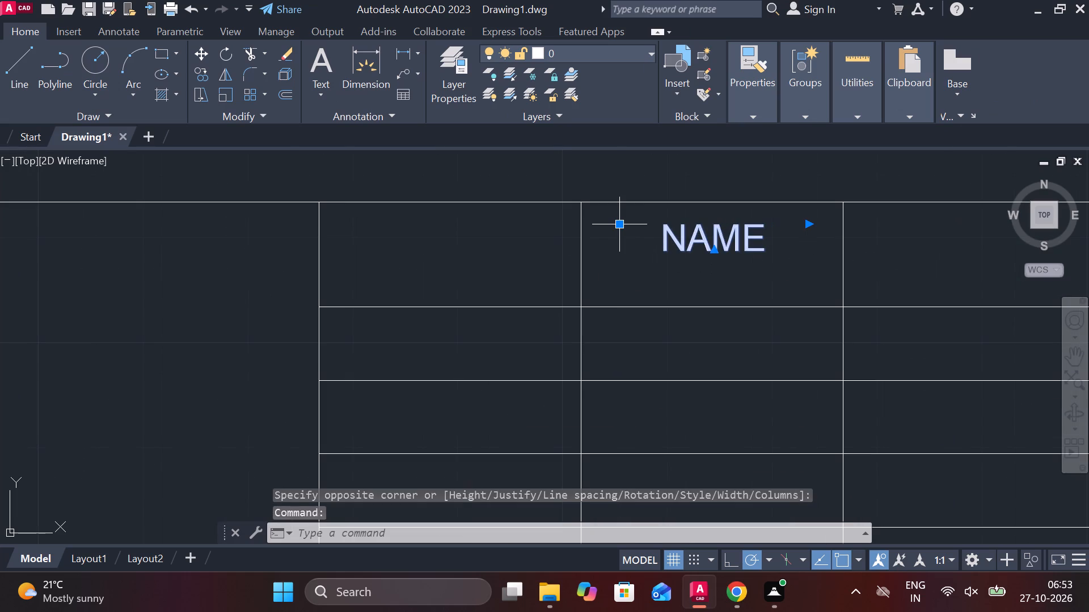
{"action": "left_click", "coordinate": [617, 223]}
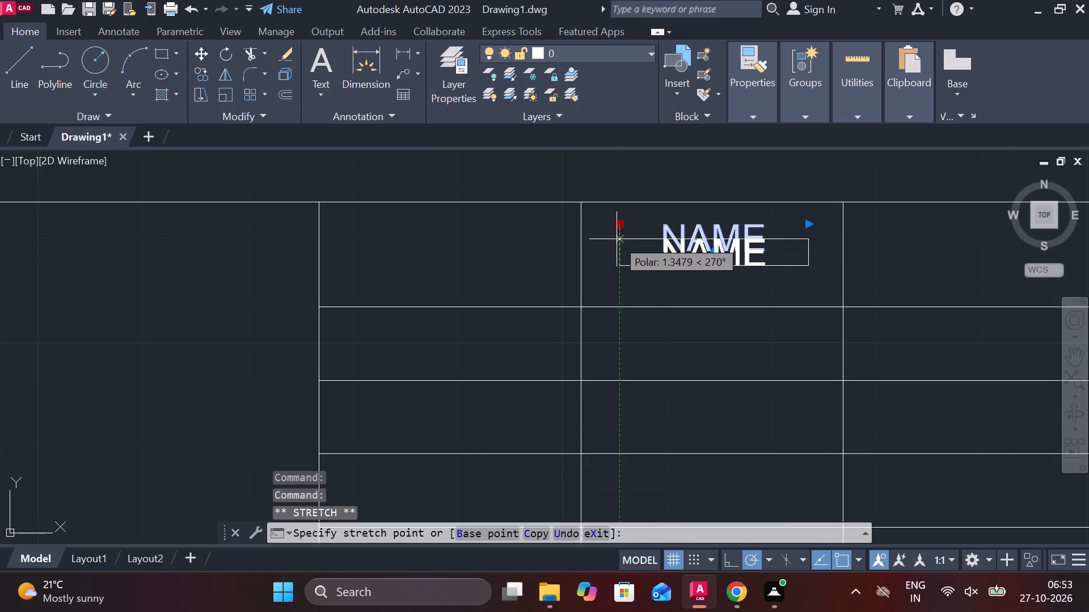
{"action": "left_click", "coordinate": [617, 239]}
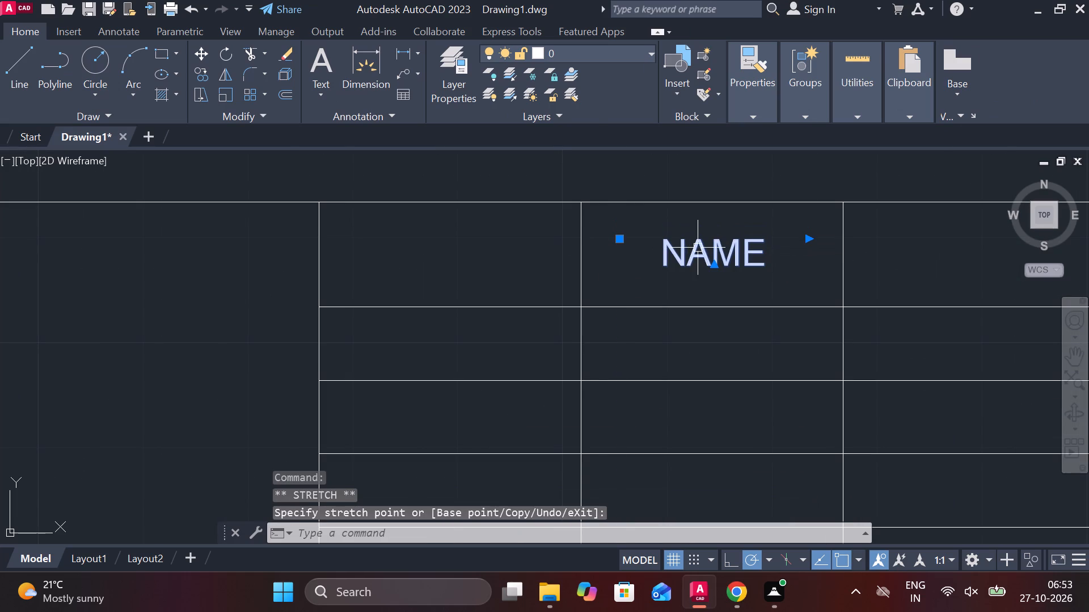
{"action": "key", "text": "Escape"}
Copy the NAME text into the top row's rightmost cell and the second row's first cell of the grid.
{"action": "scroll", "coordinate": [698, 248], "scroll_direction": "down", "scroll_amount": 1}
{"action": "left_click", "coordinate": [710, 248]}
{"action": "type", "text": "CO"}
{"action": "key", "text": "Return"}
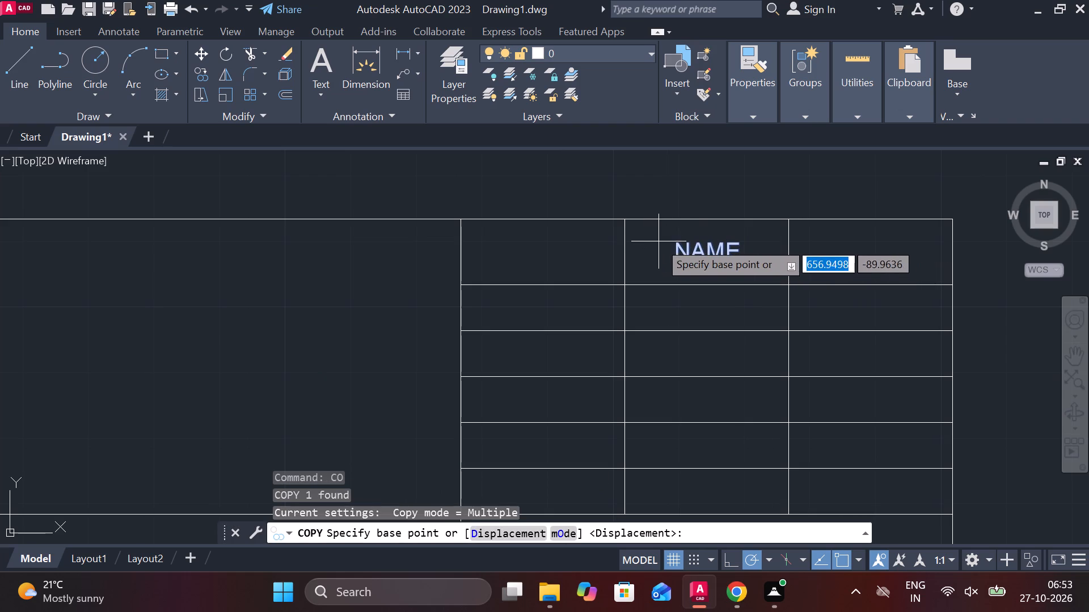
{"action": "left_click", "coordinate": [651, 245]}
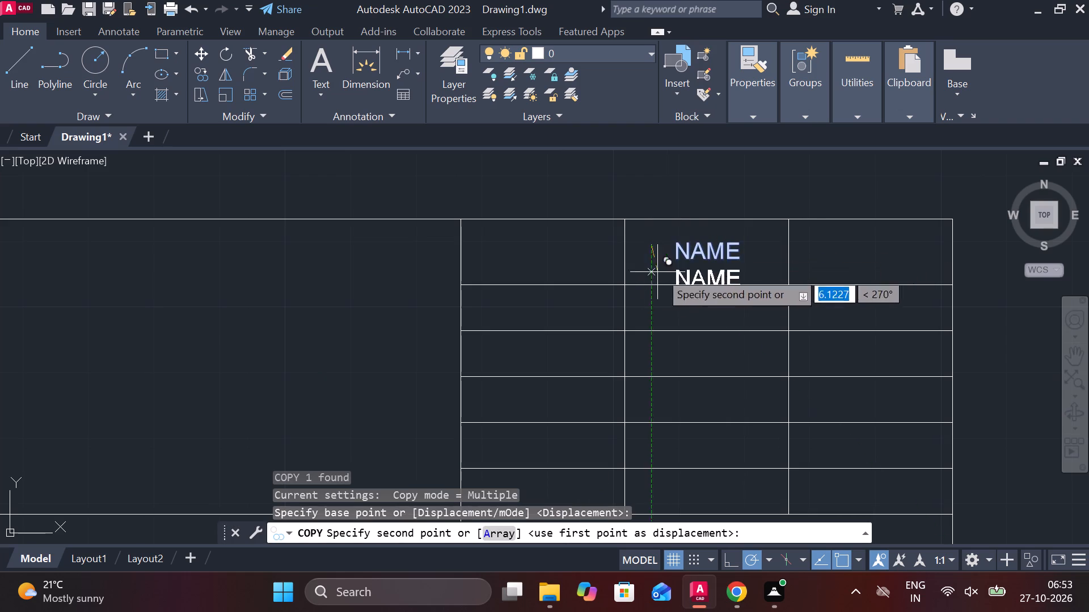
{"action": "middle_click_drag", "start_coordinate": [754, 249], "coordinate": [660, 211]}
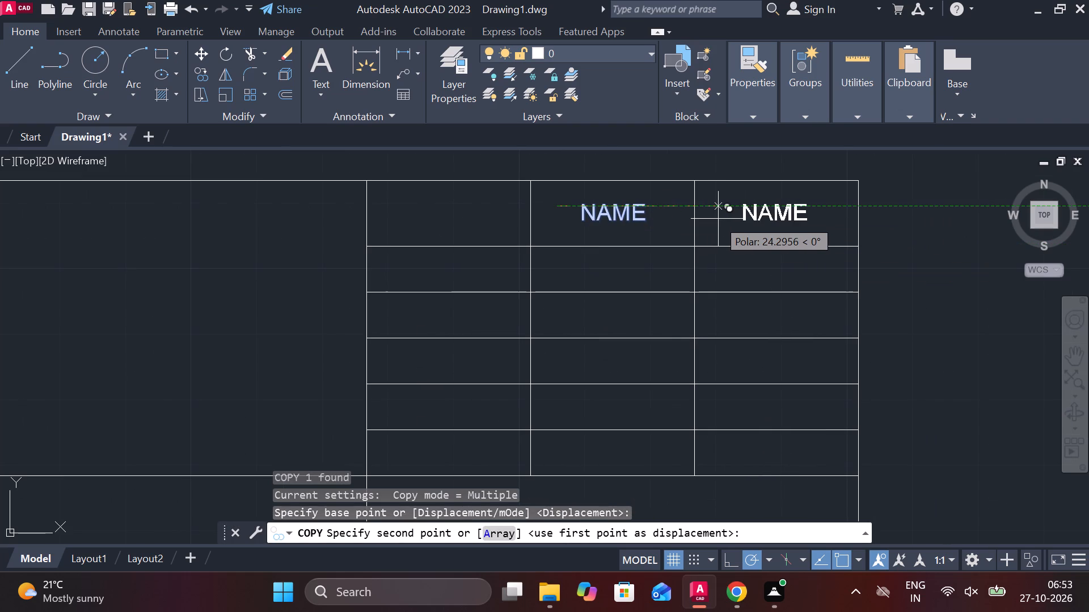
{"action": "left_click", "coordinate": [718, 219]}
{"action": "middle_click_drag", "start_coordinate": [613, 261], "coordinate": [709, 177]}
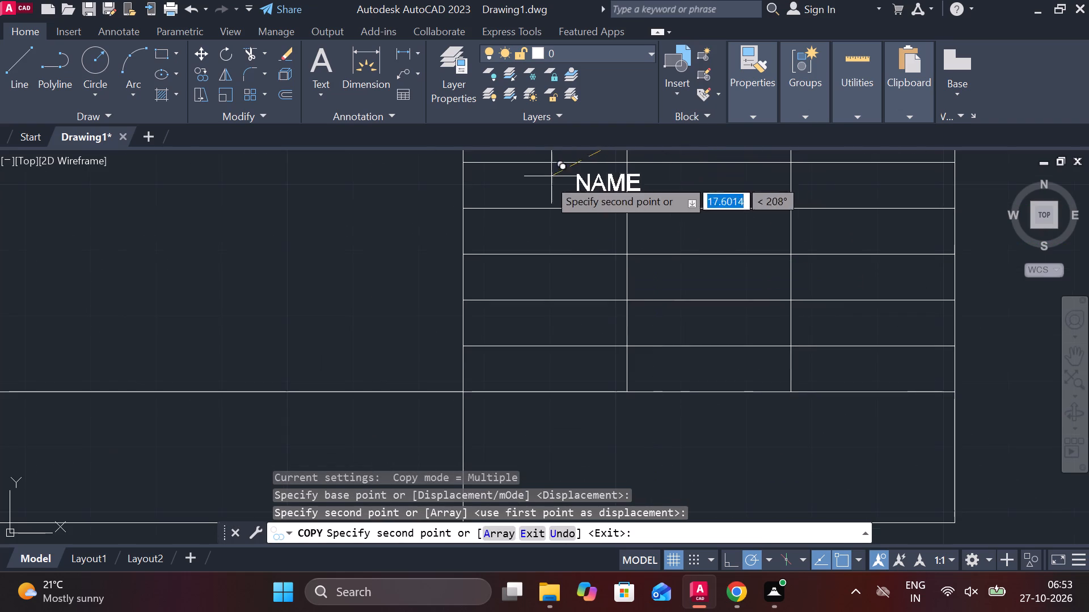
{"action": "left_click", "coordinate": [481, 174]}
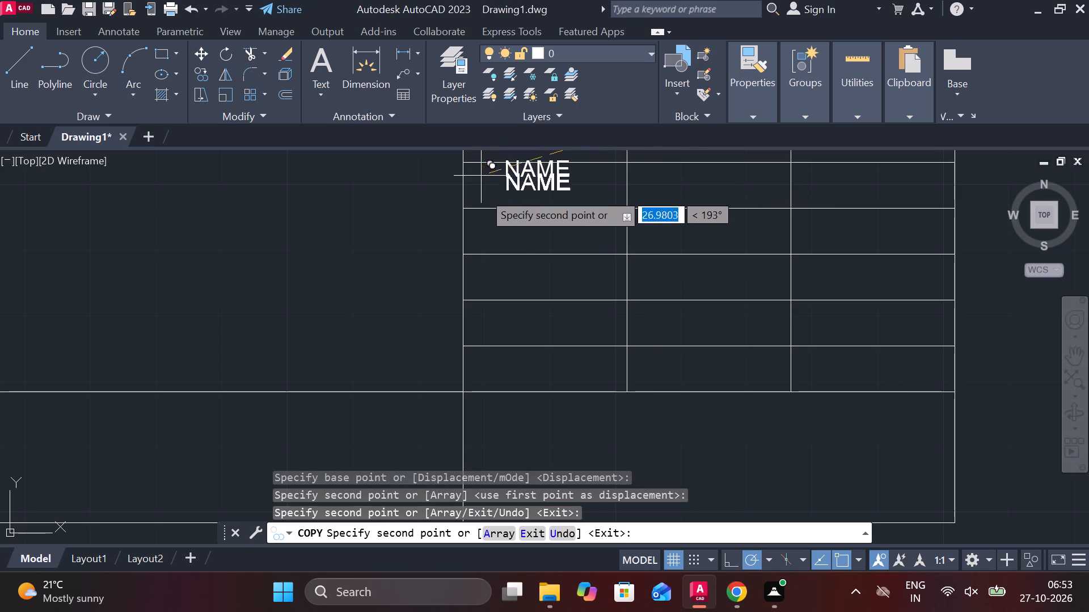
{"action": "key", "text": "ctrl+z"}
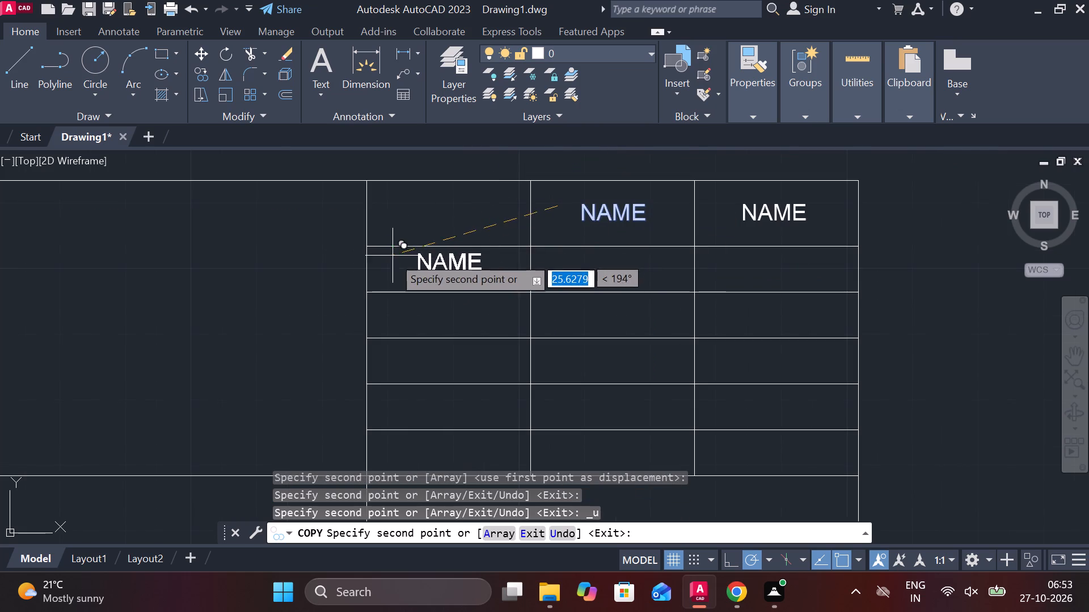
{"action": "scroll", "coordinate": [392, 260], "scroll_direction": "up", "scroll_amount": 3}
{"action": "left_click", "coordinate": [354, 269]}
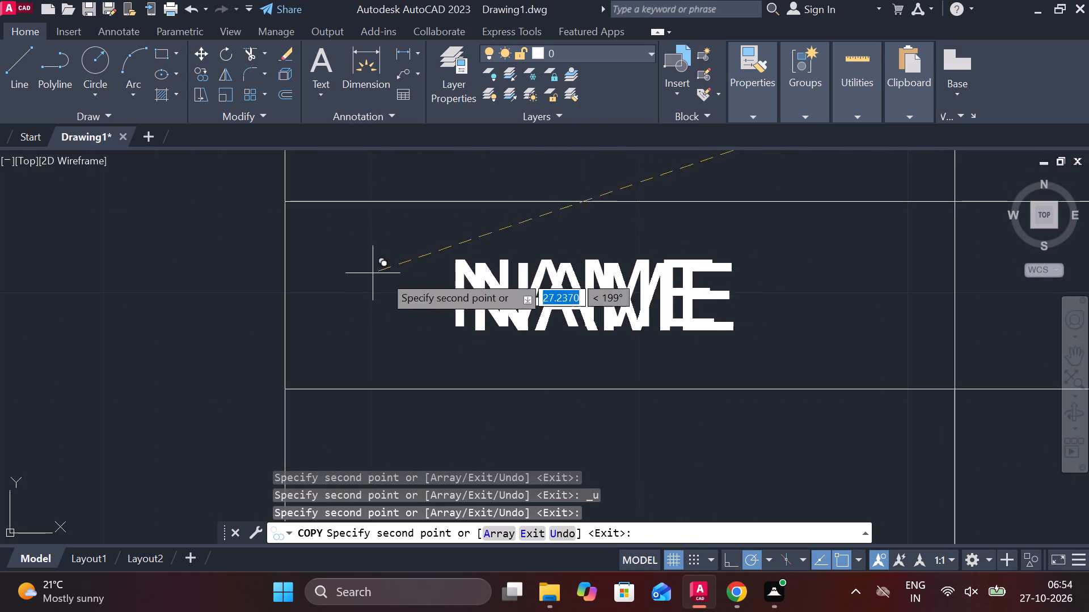
{"action": "scroll", "coordinate": [408, 253], "scroll_direction": "down", "scroll_amount": 1}
{"action": "middle_click_drag", "start_coordinate": [411, 354], "coordinate": [430, 242]}
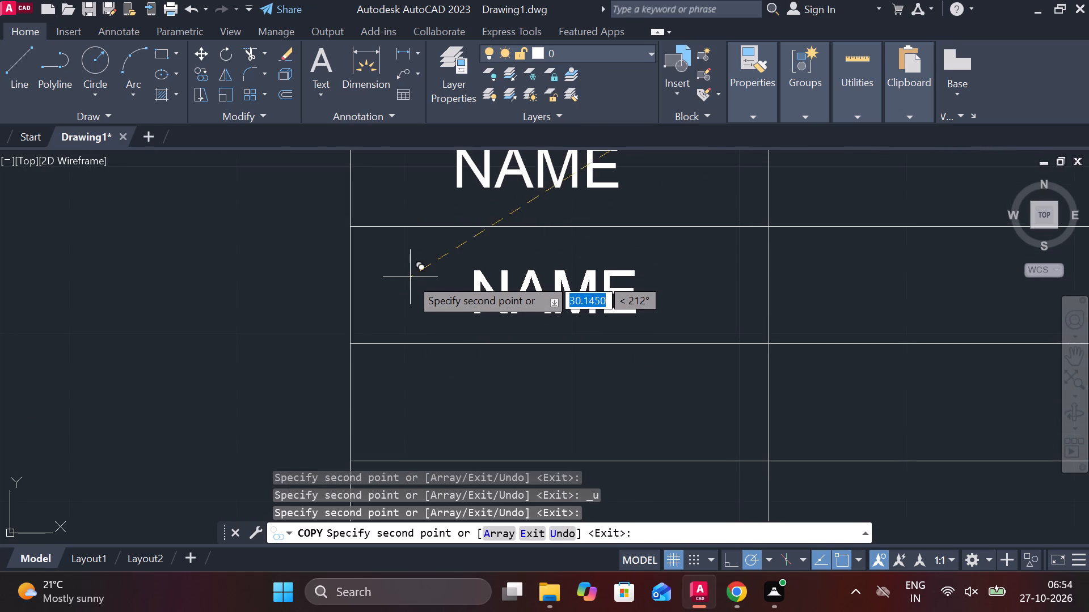
{"action": "key", "text": "Escape"}
Copy the first-column NAME text into the four rows beneath it, plus the upper-left and lower-right areas of the cell below the grid.
{"action": "scroll", "coordinate": [480, 278], "scroll_direction": "down", "scroll_amount": 2}
{"action": "left_click", "coordinate": [493, 229]}
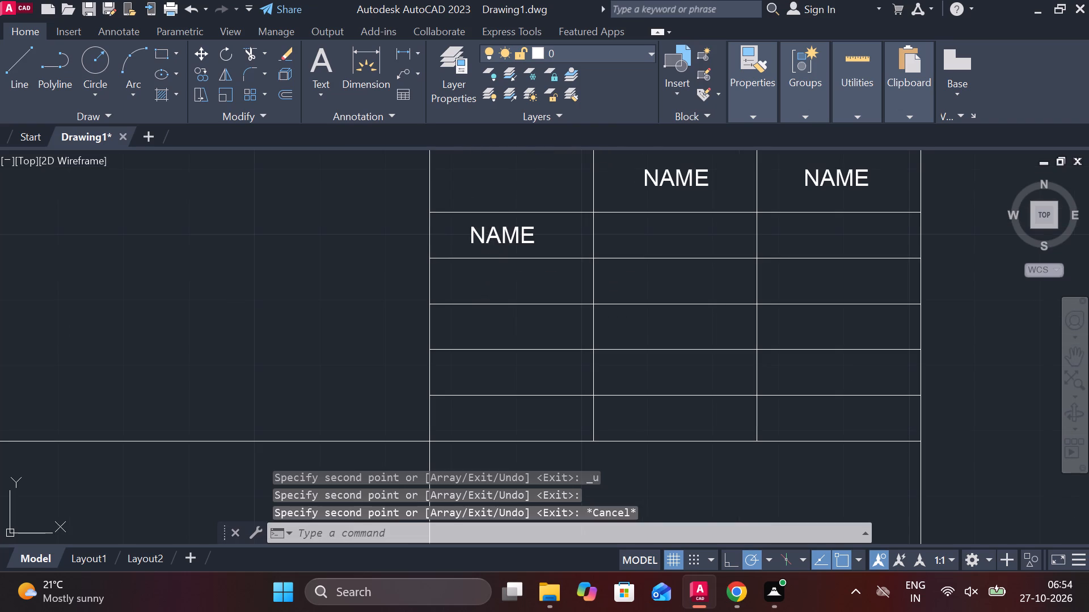
{"action": "type", "text": "CO"}
{"action": "key", "text": "Return"}
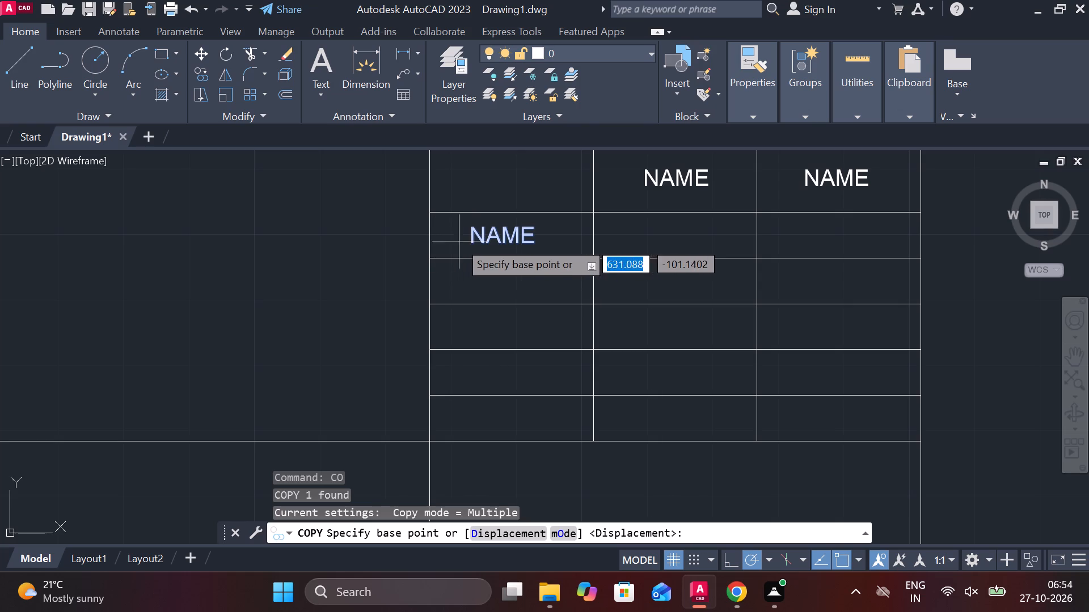
{"action": "left_click", "coordinate": [462, 238]}
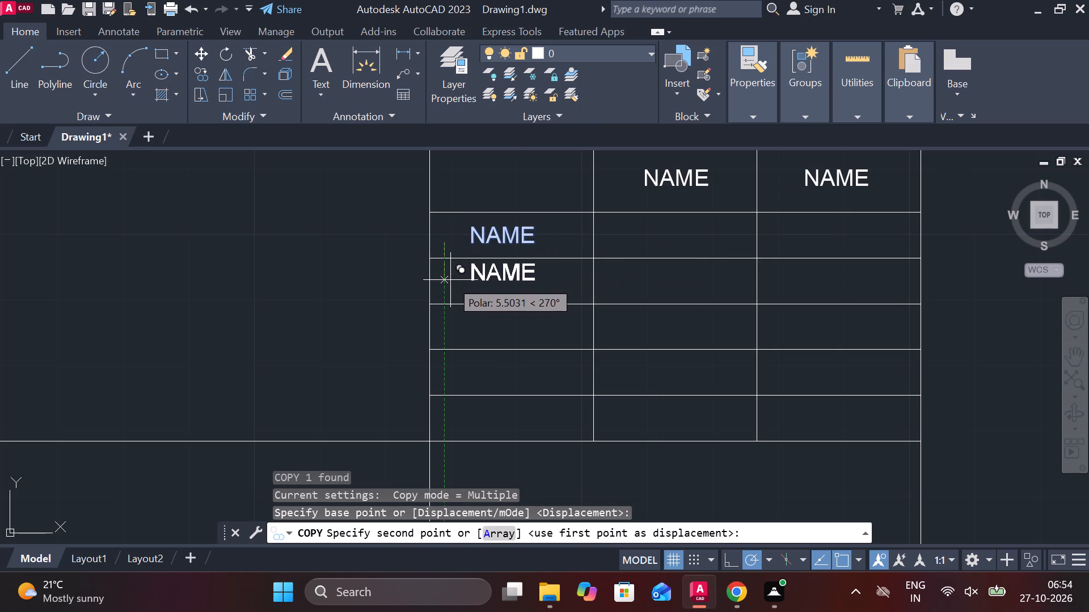
{"action": "left_click", "coordinate": [449, 287]}
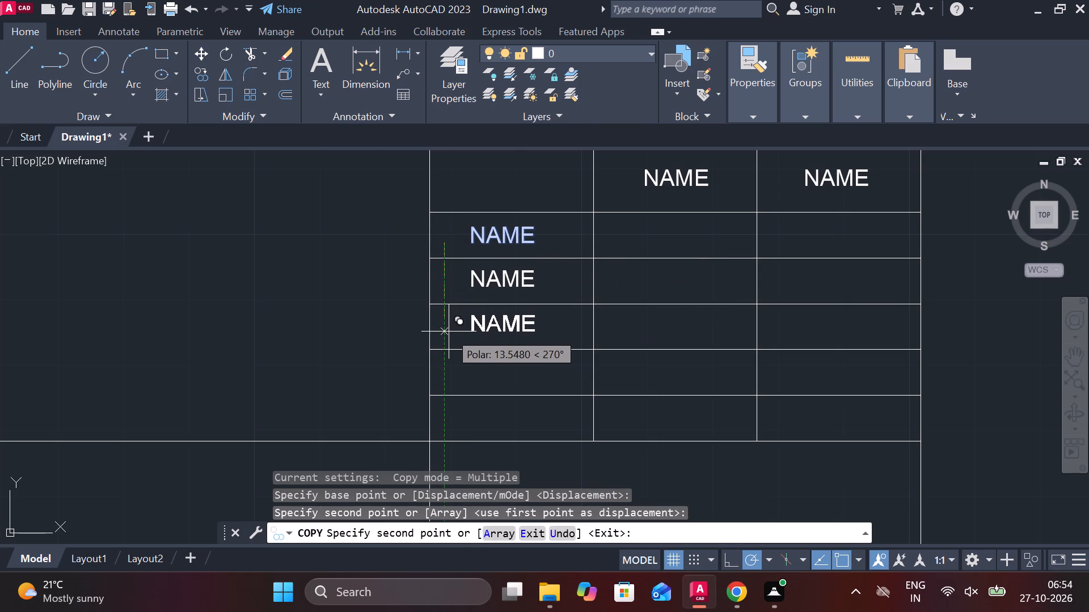
{"action": "left_click", "coordinate": [449, 331]}
{"action": "middle_click_drag", "start_coordinate": [450, 333], "coordinate": [455, 254]}
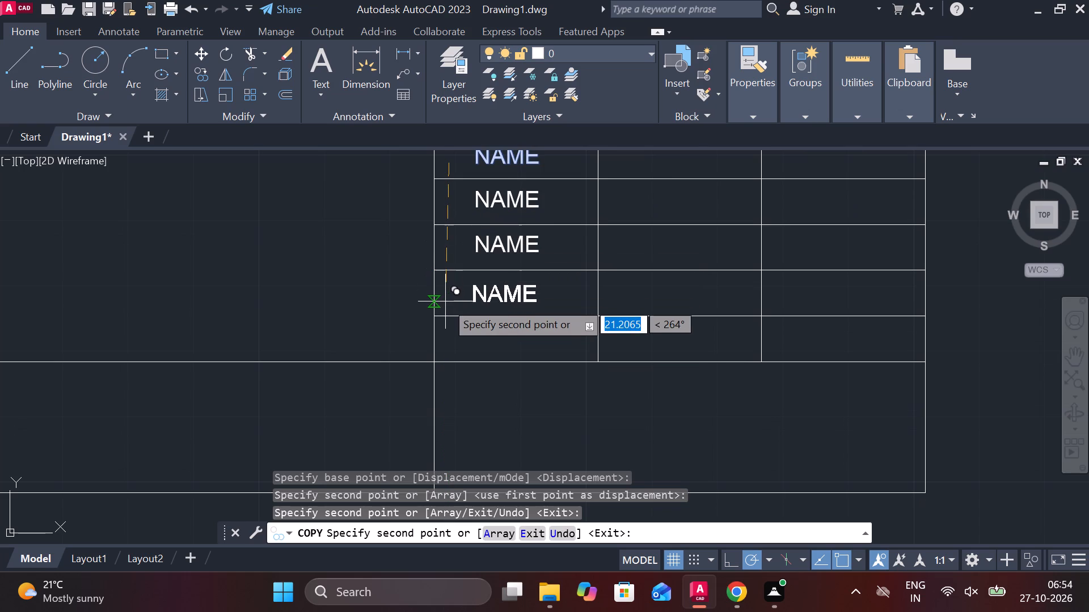
{"action": "left_click", "coordinate": [445, 301]}
{"action": "left_click", "coordinate": [445, 344]}
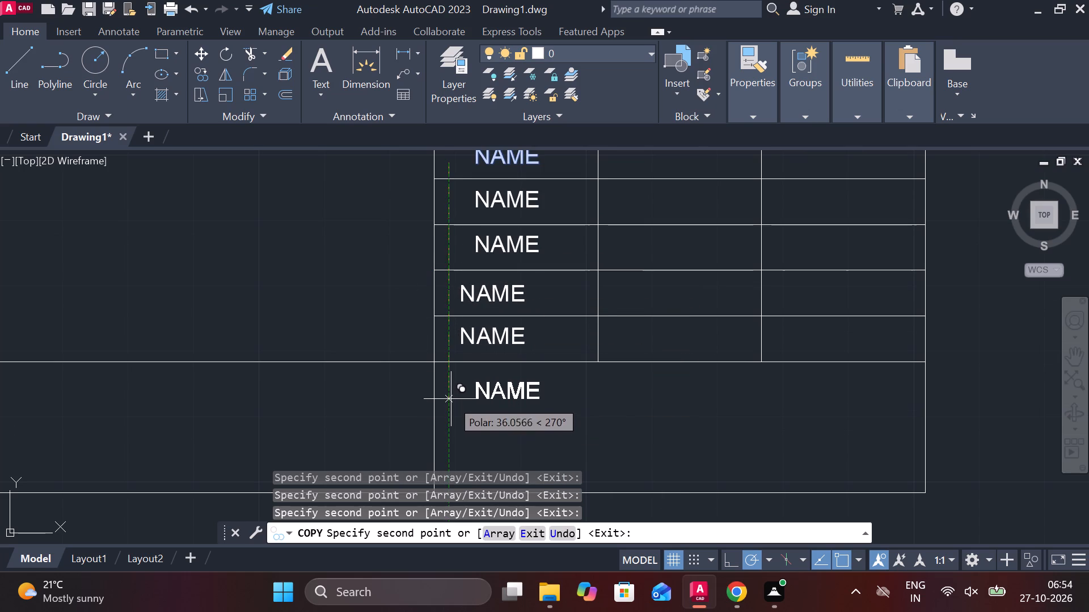
{"action": "left_click", "coordinate": [451, 399]}
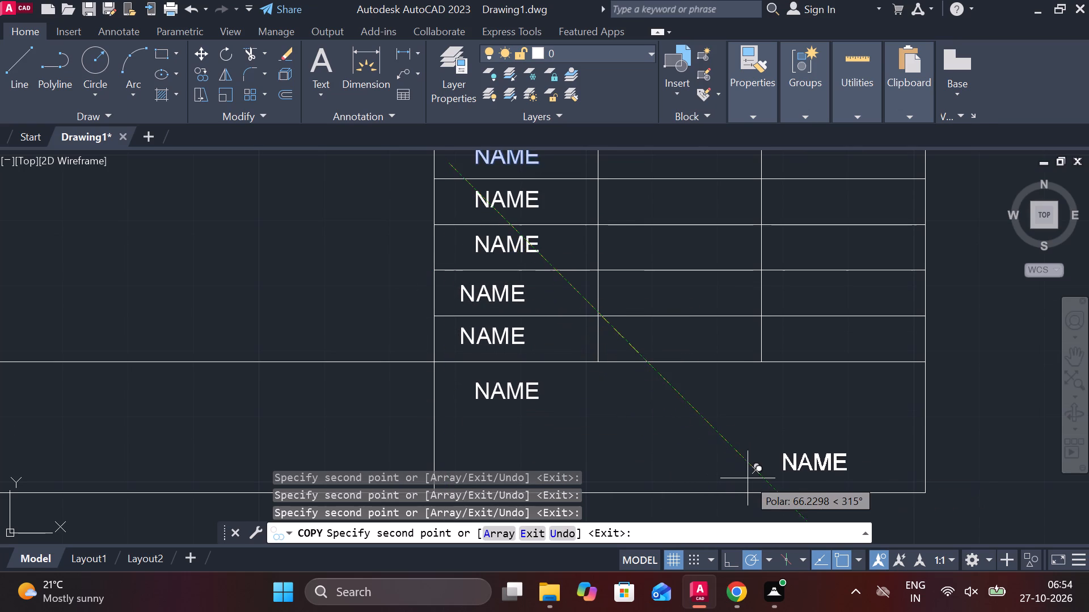
{"action": "left_click", "coordinate": [743, 478]}
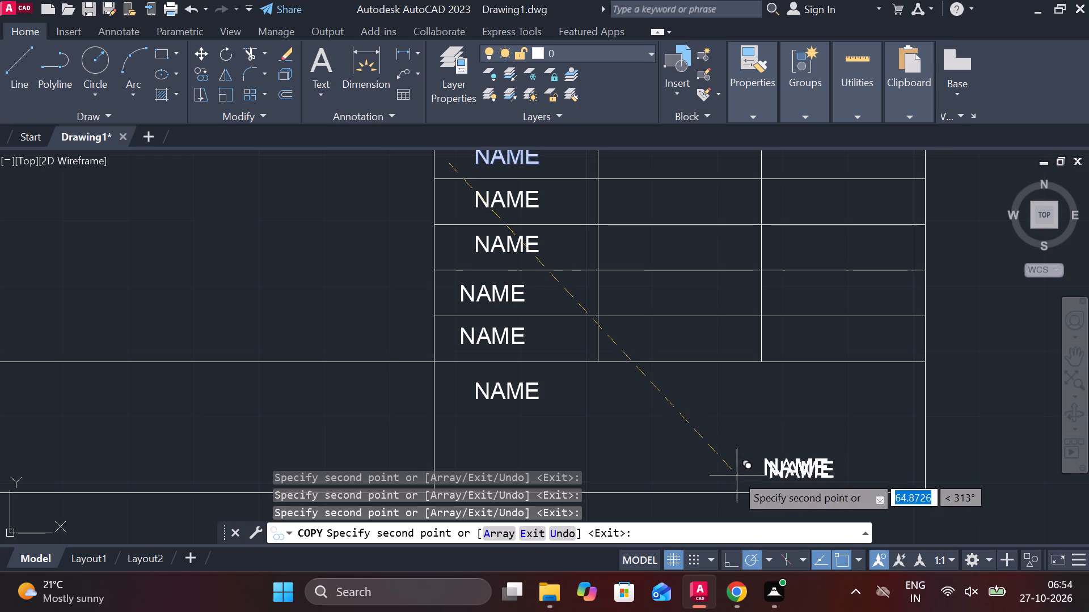
Place further NAME copies in the large upper-left cell, the bottom-left cell, and the upper-left and centre of the wide bottom cell.
{"action": "scroll", "coordinate": [712, 445], "scroll_direction": "down", "scroll_amount": 2}
{"action": "middle_click_drag", "start_coordinate": [526, 419], "coordinate": [666, 326]}
{"action": "scroll", "coordinate": [485, 343], "scroll_direction": "up", "scroll_amount": 2}
{"action": "middle_click_drag", "start_coordinate": [497, 216], "coordinate": [497, 221]}
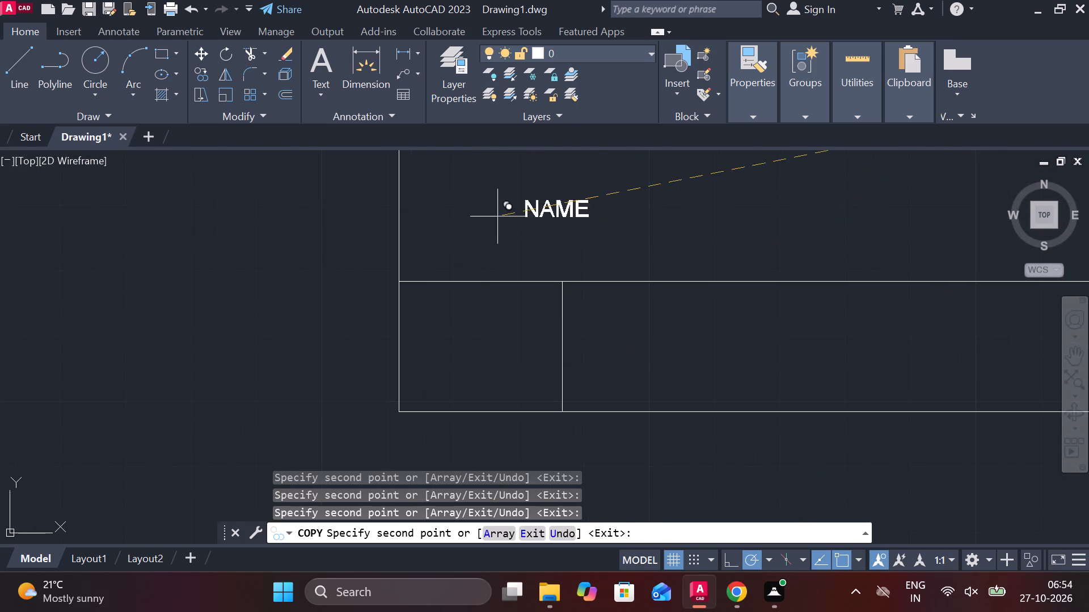
{"action": "middle_click_drag", "start_coordinate": [497, 221], "coordinate": [392, 381]}
{"action": "left_click", "coordinate": [562, 274]}
{"action": "scroll", "coordinate": [562, 288], "scroll_direction": "down", "scroll_amount": 2}
{"action": "scroll", "coordinate": [489, 381], "scroll_direction": "up", "scroll_amount": 3}
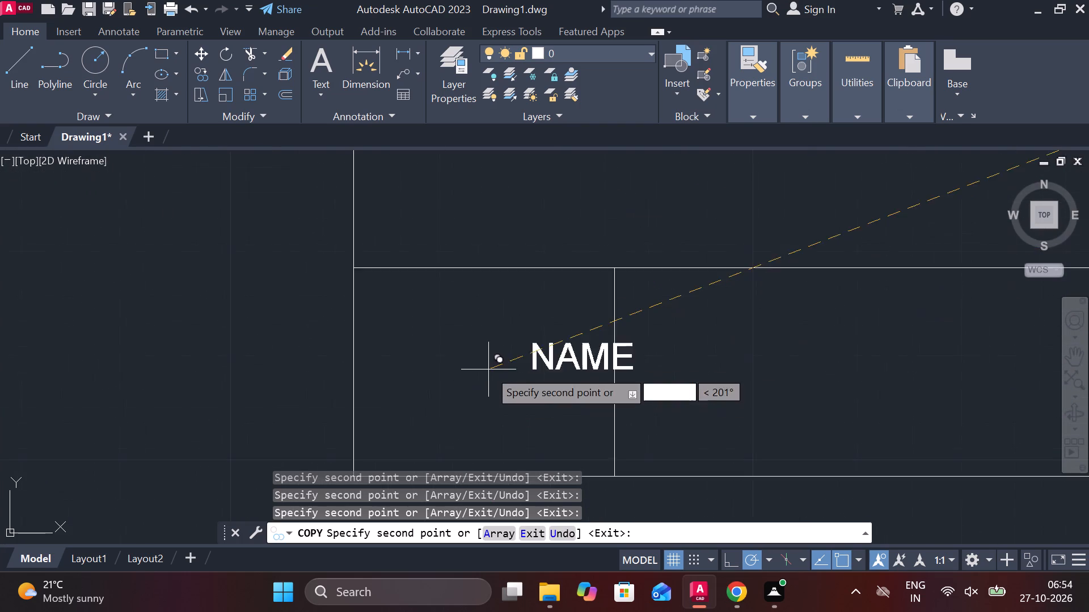
{"action": "scroll", "coordinate": [488, 369], "scroll_direction": "up", "scroll_amount": 1}
{"action": "left_click", "coordinate": [289, 285]}
{"action": "middle_click_drag", "start_coordinate": [527, 322], "coordinate": [196, 295]}
{"action": "left_click", "coordinate": [385, 255]}
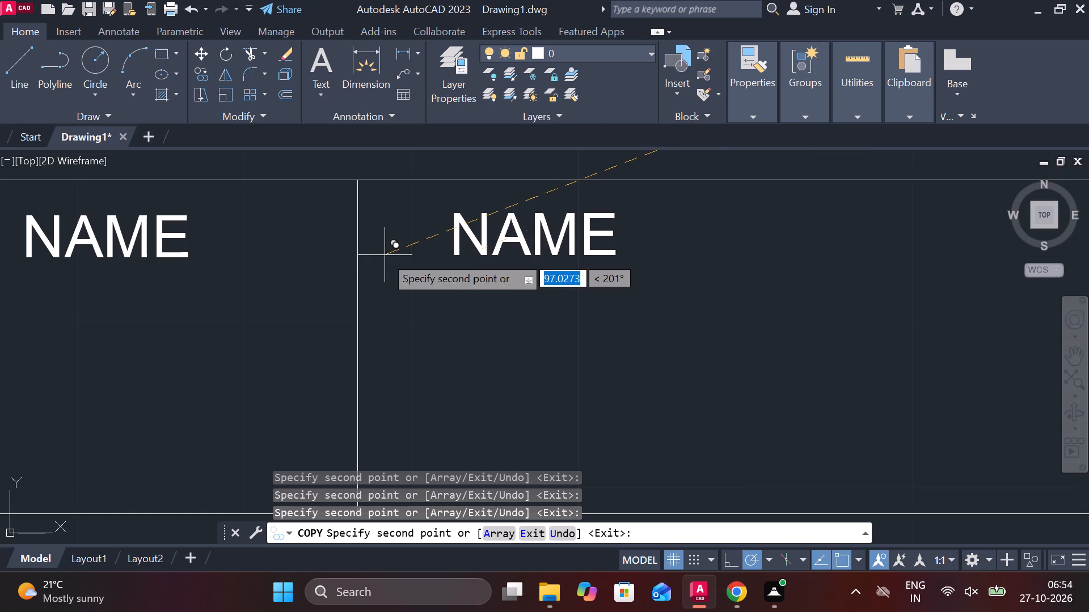
{"action": "scroll", "coordinate": [483, 330], "scroll_direction": "down", "scroll_amount": 1}
{"action": "left_click", "coordinate": [732, 371]}
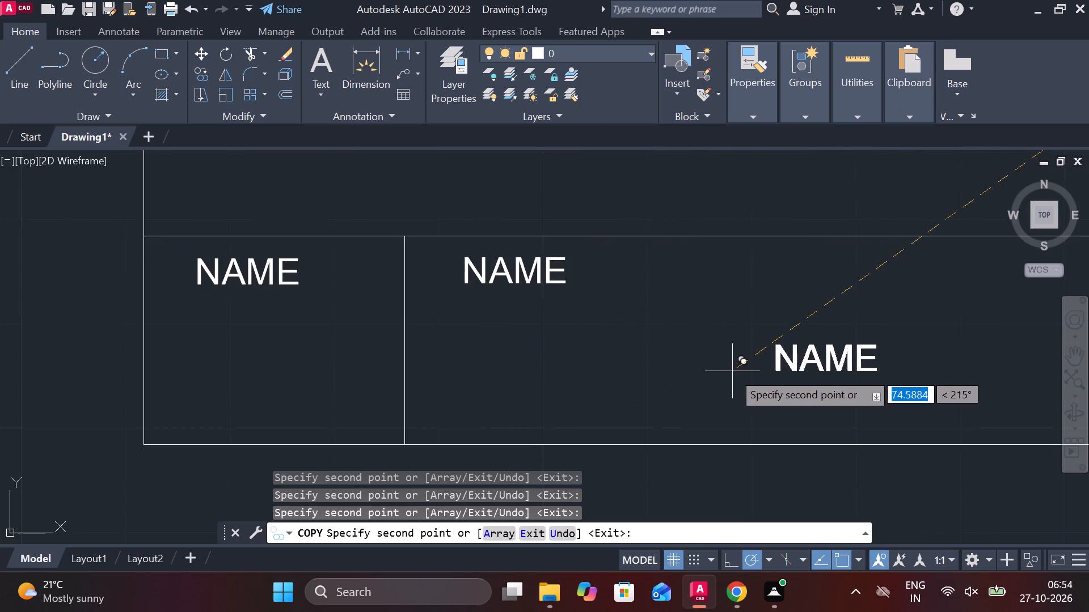
{"action": "scroll", "coordinate": [702, 379], "scroll_direction": "down", "scroll_amount": 2}
{"action": "key", "text": "Escape"}
Change the NAME text in the grid's first column, just below the header row, to DESIGNED.
{"action": "middle_click_drag", "start_coordinate": [740, 295], "coordinate": [728, 295]}
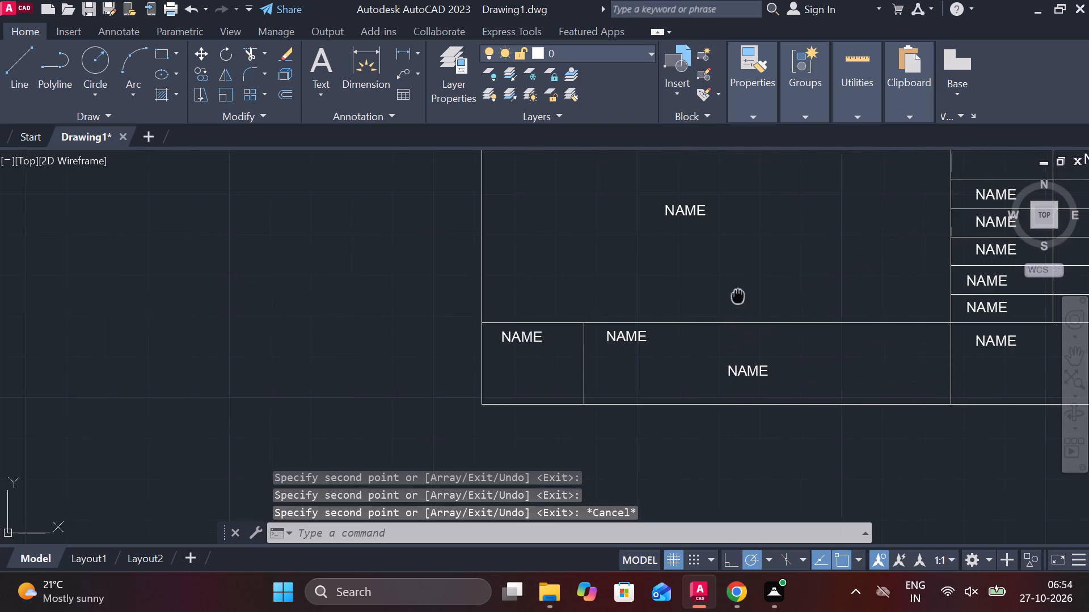
{"action": "middle_click_drag", "start_coordinate": [728, 295], "coordinate": [391, 348]}
{"action": "scroll", "coordinate": [679, 240], "scroll_direction": "up", "scroll_amount": 2}
{"action": "scroll", "coordinate": [639, 264], "scroll_direction": "down", "scroll_amount": 1}
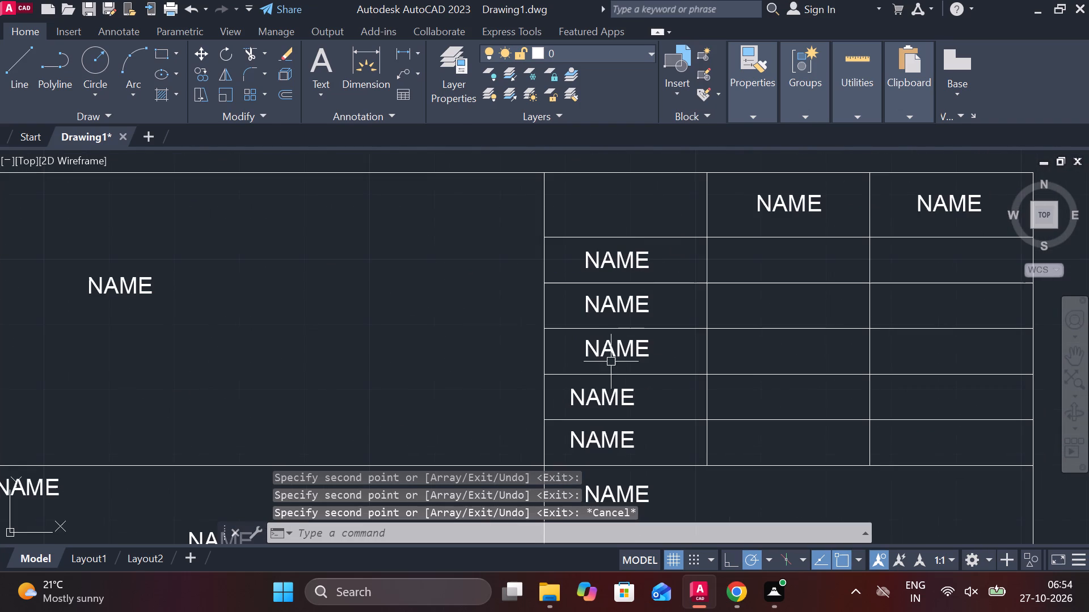
{"action": "middle_click", "coordinate": [605, 352]}
{"action": "double_click", "coordinate": [600, 257]}
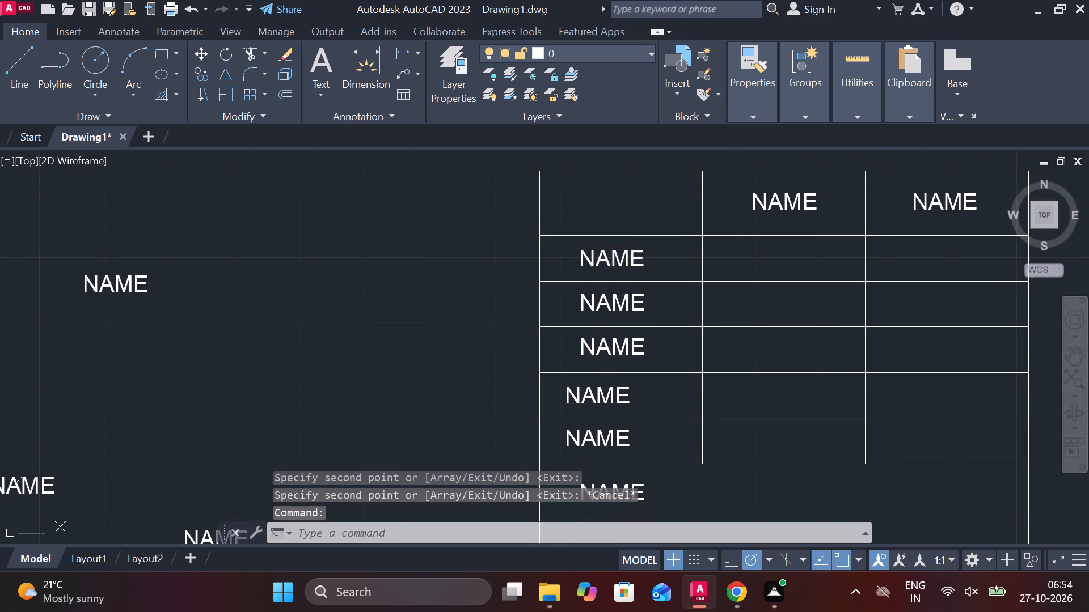
{"action": "key", "text": "Right"}
{"action": "key", "text": "Right"}
{"action": "key", "text": "Right"}
{"action": "key", "text": "BackSpace"}
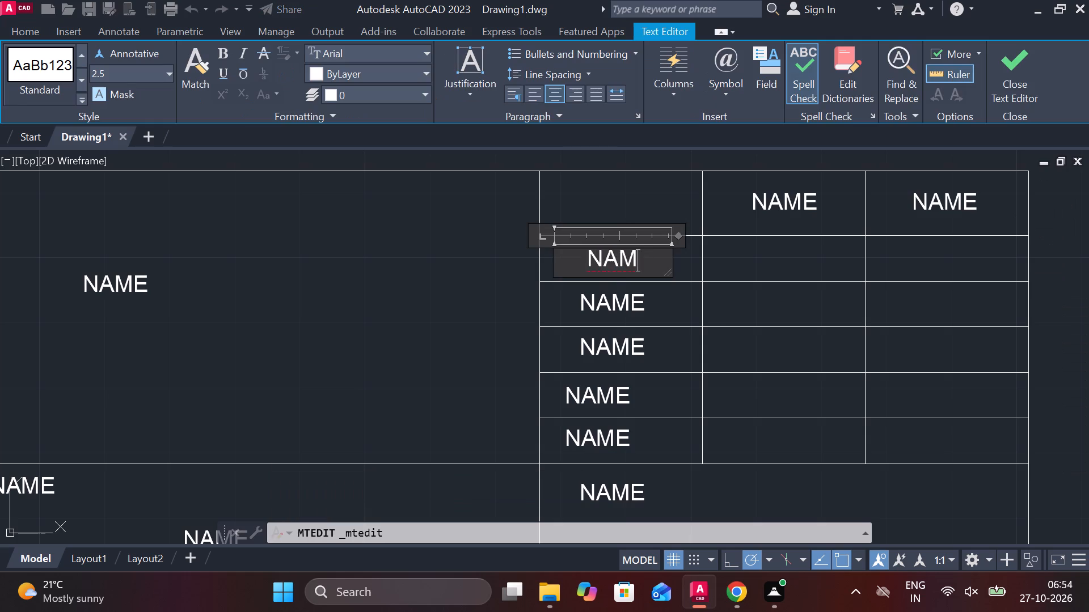
{"action": "key", "text": "BackSpace"}
{"action": "key", "text": "BackSpace"}
{"action": "key", "text": "BackSpace"}
{"action": "type", "text": "DES"}
{"action": "type", "text": "IGNED"}
{"action": "key", "text": "Down"}
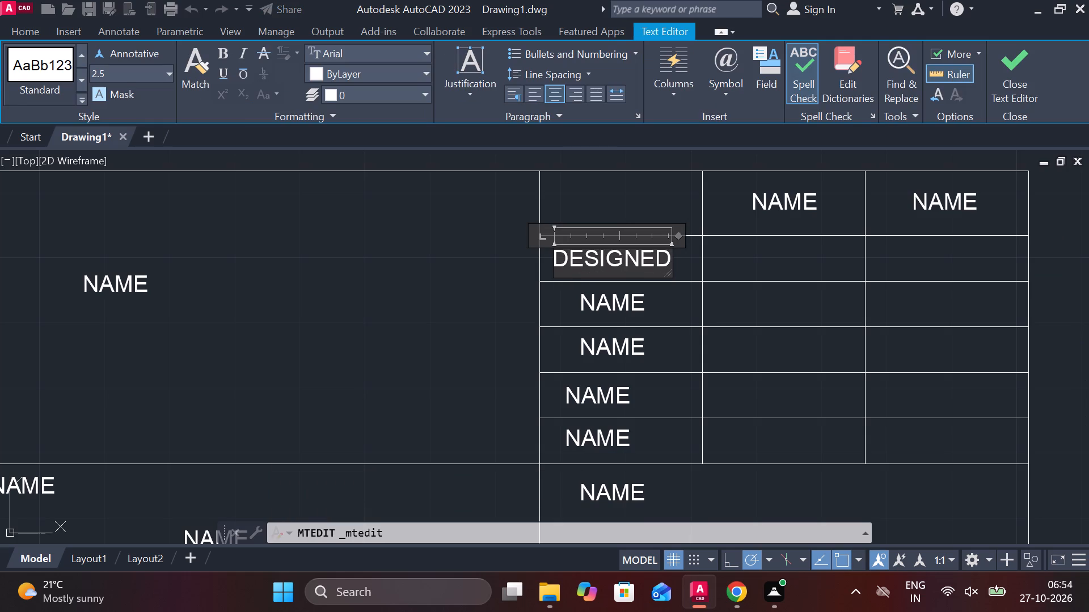
{"action": "left_click", "coordinate": [621, 295]}
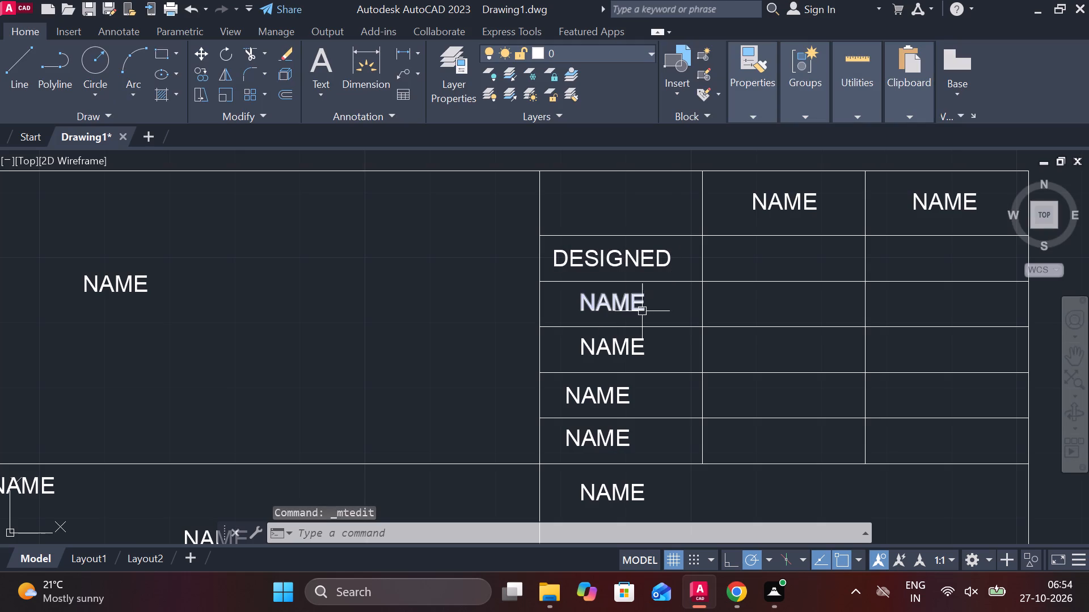
Change the first-column NAME text directly below DESIGNED to DRAWN.
{"action": "double_click", "coordinate": [638, 311]}
{"action": "key", "text": "BackSpace"}
{"action": "key", "text": "BackSpace"}
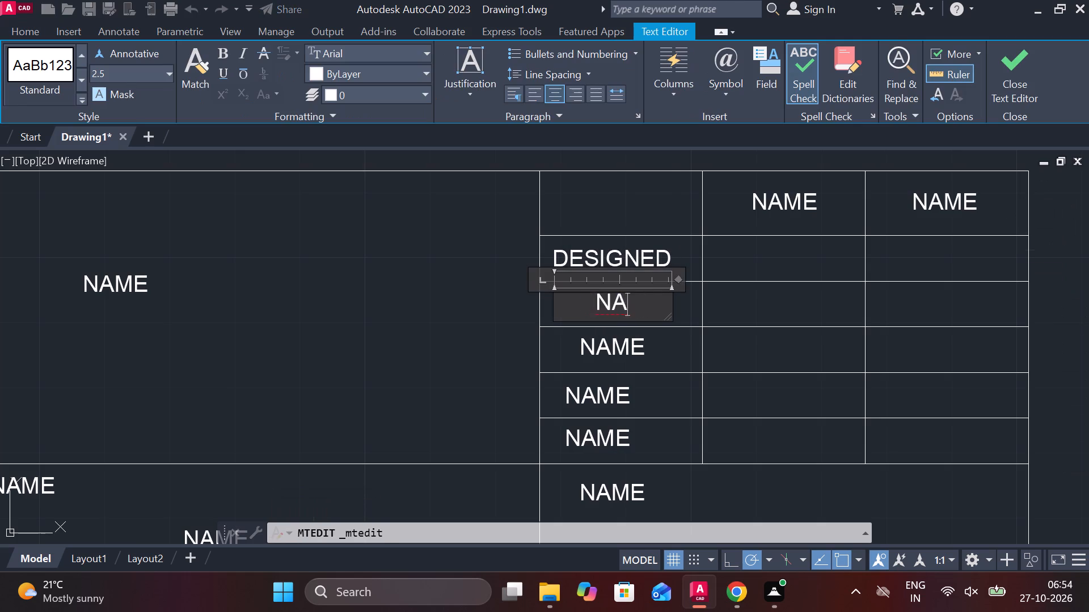
{"action": "key", "text": "BackSpace"}
{"action": "key", "text": "BackSpace"}
{"action": "type", "text": "DRAWM"}
{"action": "key", "text": "BackSpace"}
{"action": "key", "text": "n"}
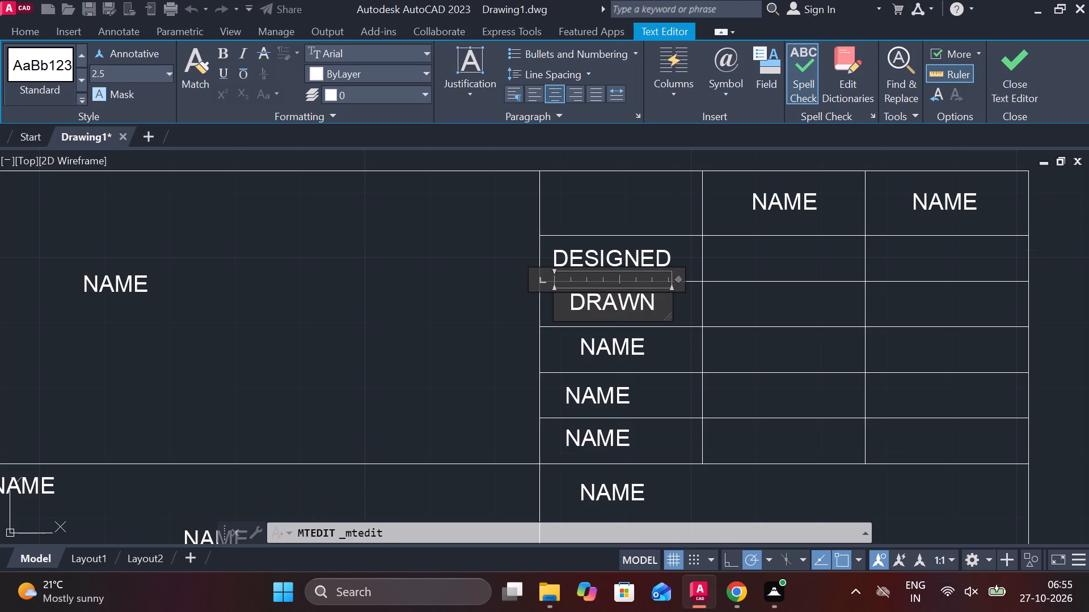
{"action": "left_click", "coordinate": [643, 359]}
Change the first-column NAME text directly below DRAWN to CHECKED.
{"action": "double_click", "coordinate": [610, 348]}
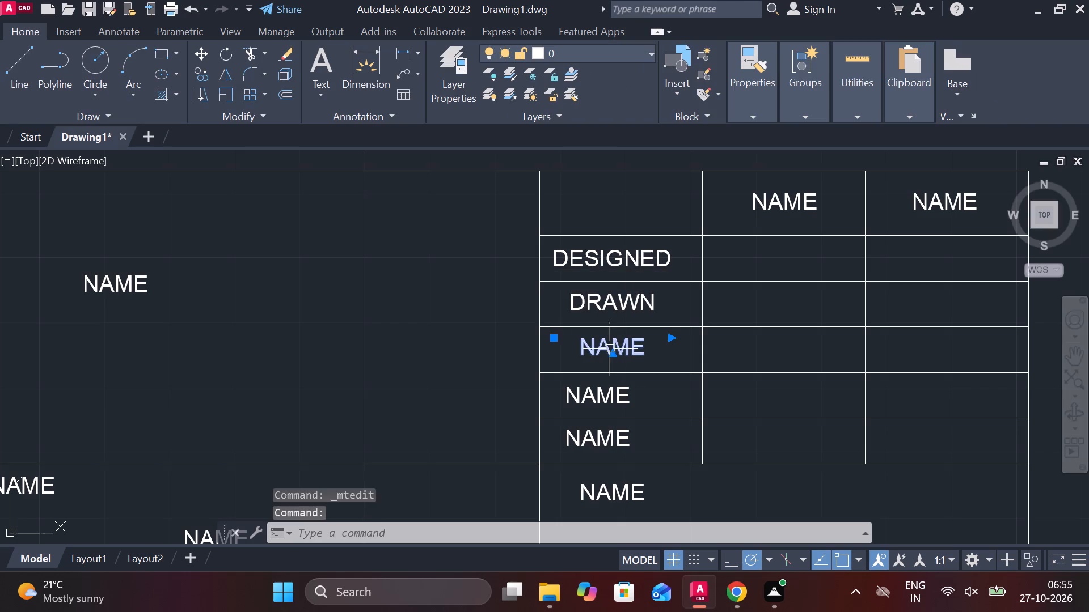
{"action": "key", "text": "Right"}
{"action": "key", "text": "Right"}
{"action": "key", "text": "Right"}
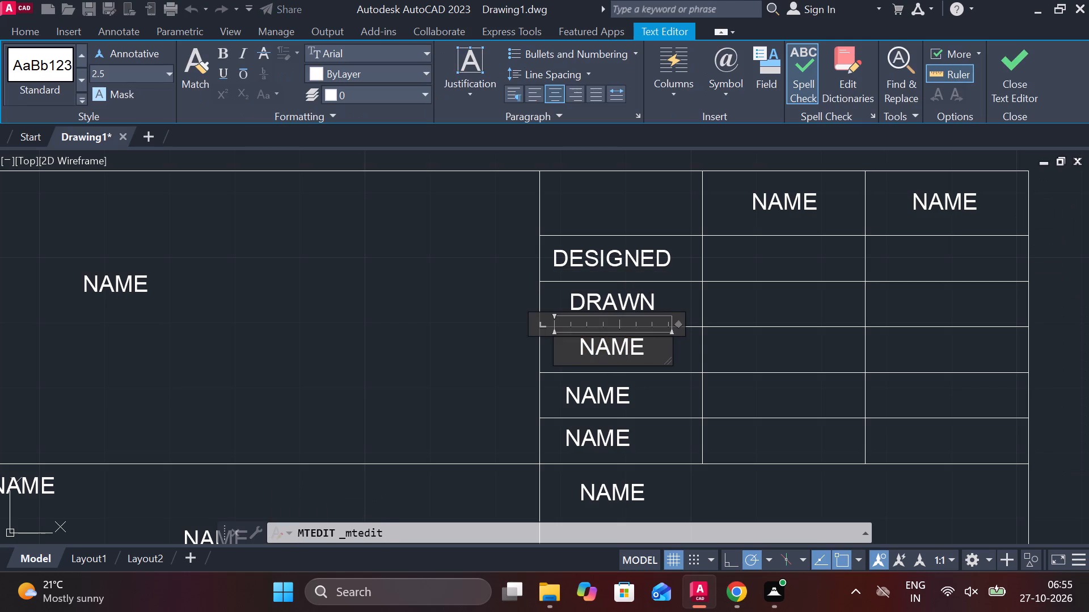
{"action": "key", "text": "BackSpace"}
{"action": "key", "text": "BackSpace"}
{"action": "key", "text": "BackSpace"}
{"action": "key", "text": "BackSpace"}
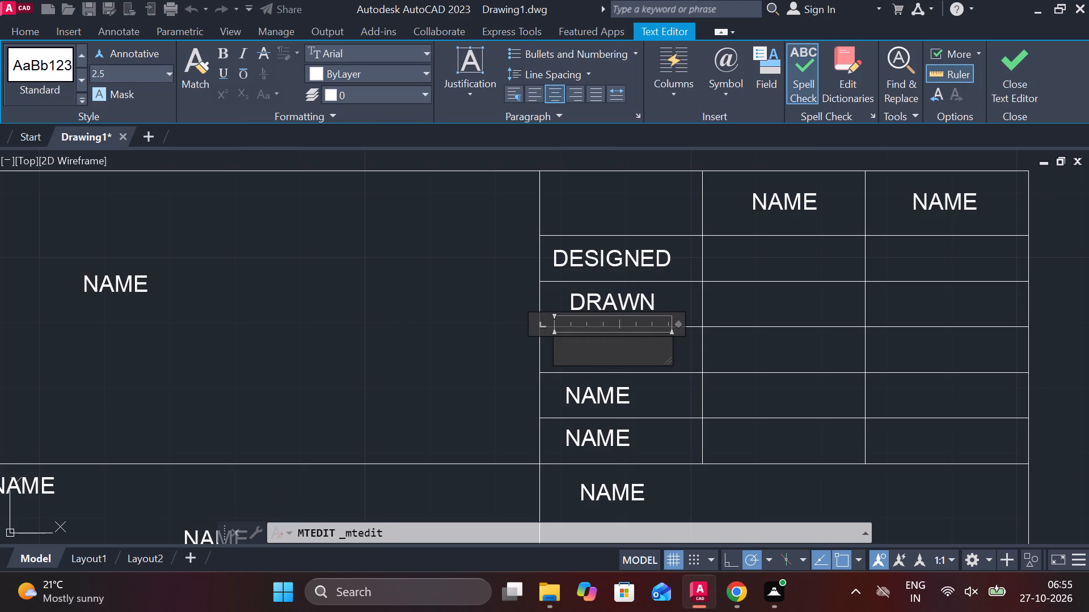
{"action": "type", "text": "CHECKED"}
{"action": "left_click", "coordinate": [636, 401]}
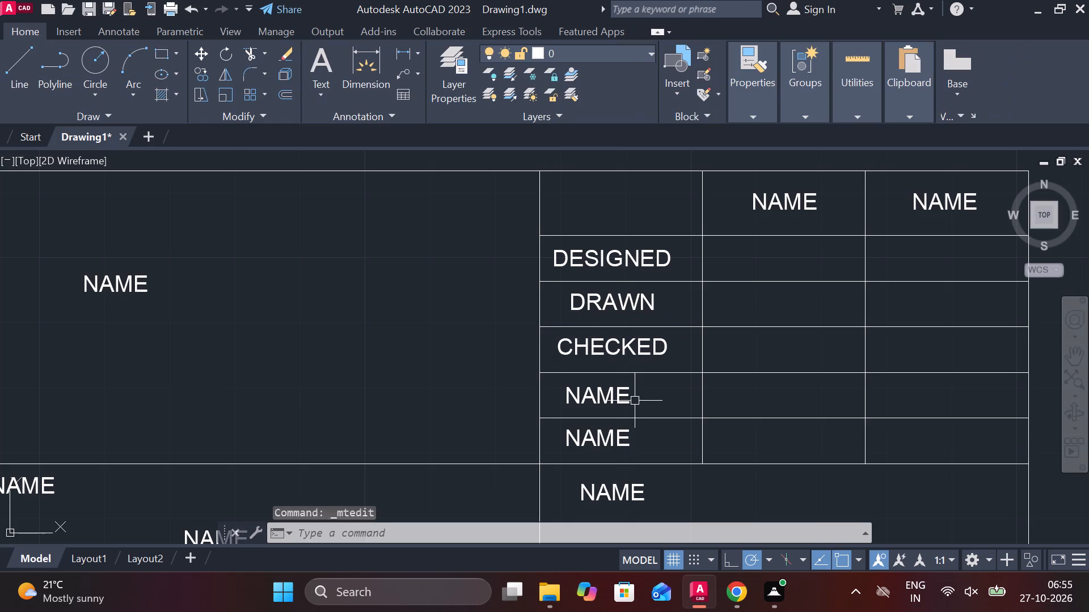
Change the first-column NAME text directly below CHECKED to STANDARD.
{"action": "double_click", "coordinate": [630, 389]}
{"action": "key", "text": "BackSpace"}
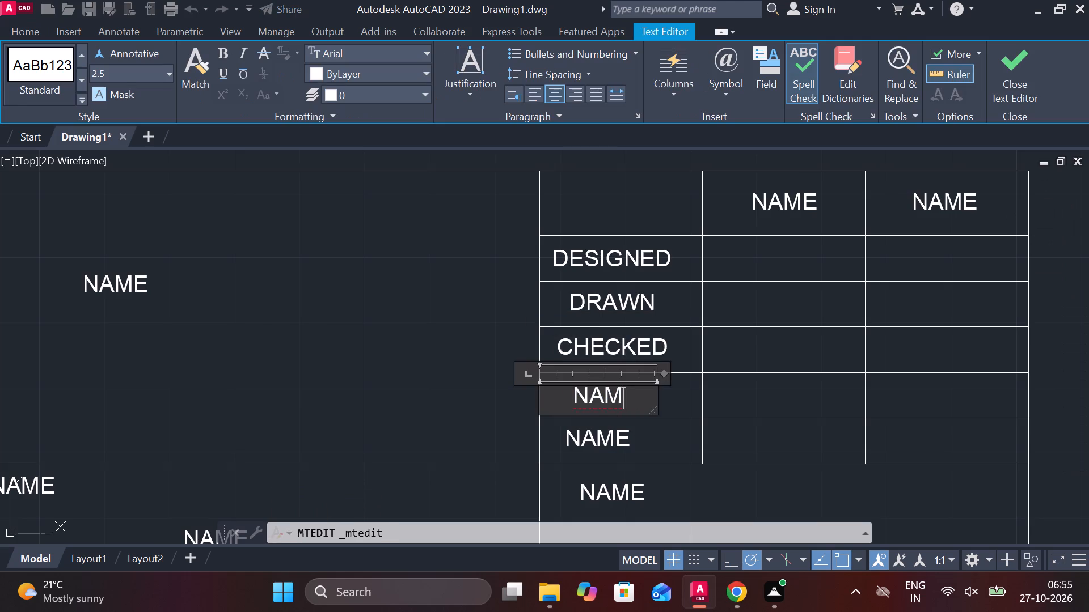
{"action": "key", "text": "BackSpace"}
{"action": "key", "text": "BackSpace"}
{"action": "key", "text": "BackSpace"}
{"action": "type", "text": "STANDARD"}
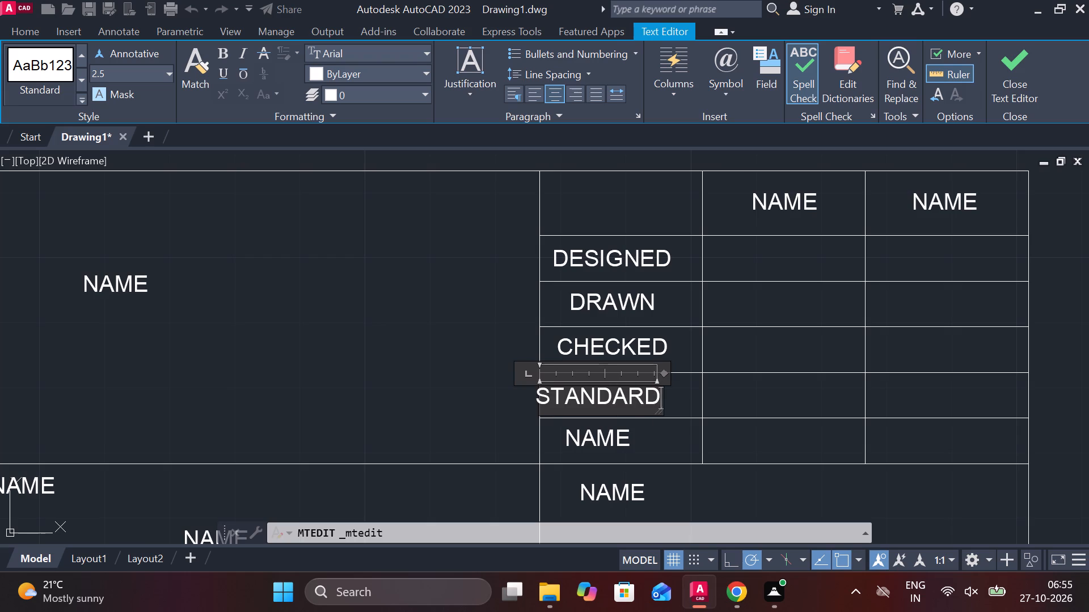
{"action": "left_click", "coordinate": [638, 424]}
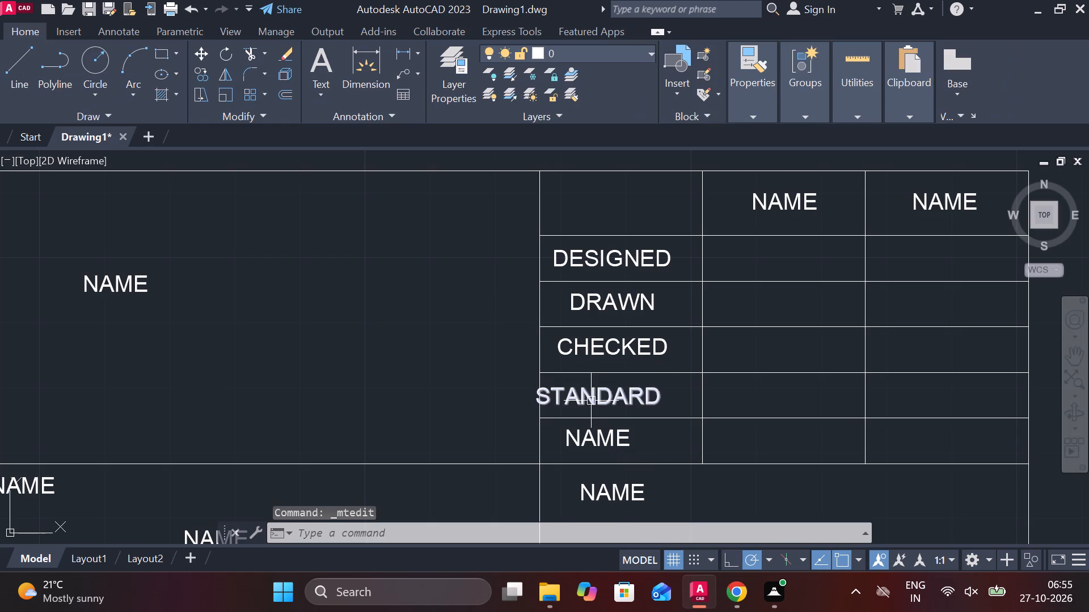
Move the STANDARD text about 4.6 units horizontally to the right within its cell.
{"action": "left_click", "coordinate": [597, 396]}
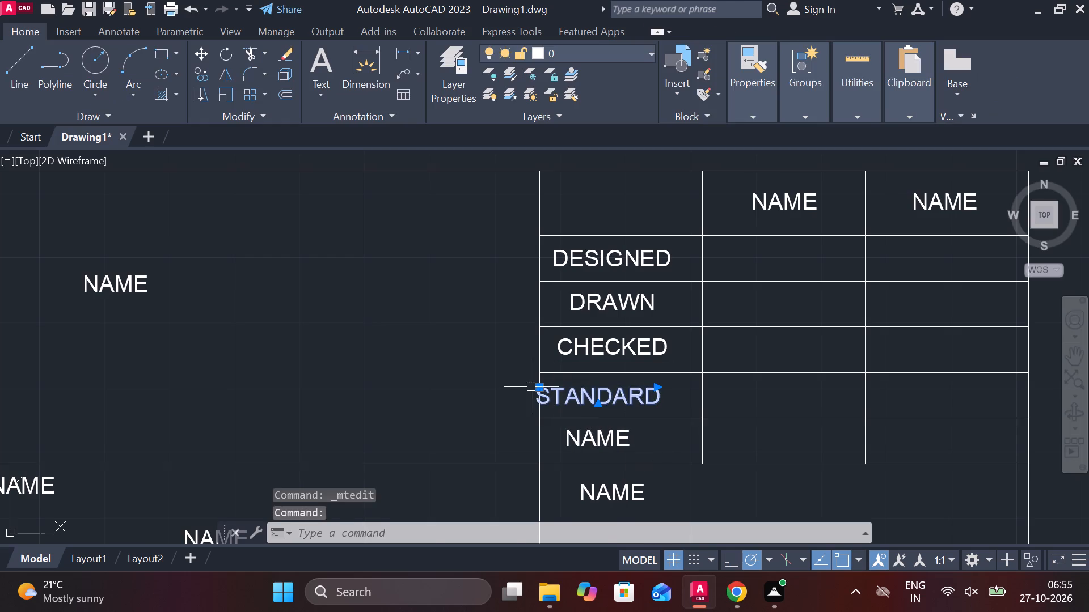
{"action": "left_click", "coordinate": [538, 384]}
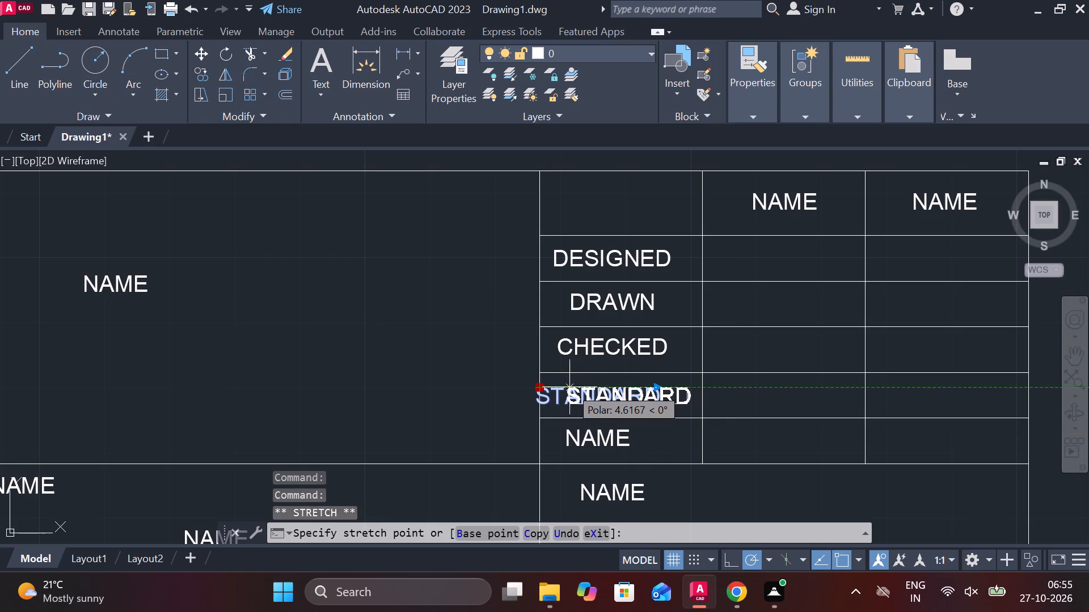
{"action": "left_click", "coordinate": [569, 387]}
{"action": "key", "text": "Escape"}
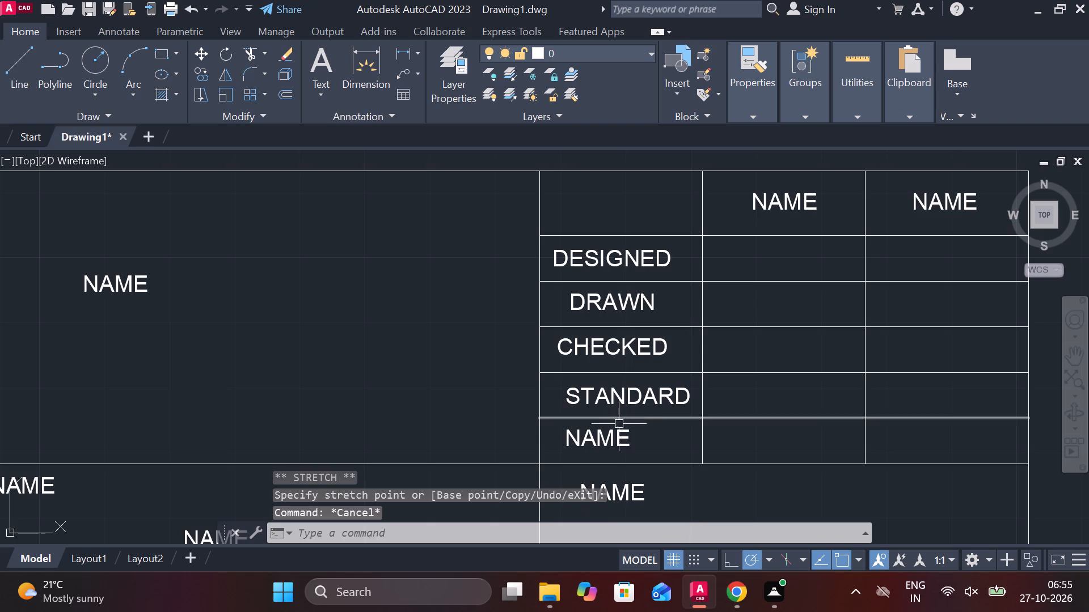
Change the NAME text in the bottom row of the grid's first column to APPROVED.
{"action": "triple_click", "coordinate": [618, 433]}
{"action": "key", "text": "Right"}
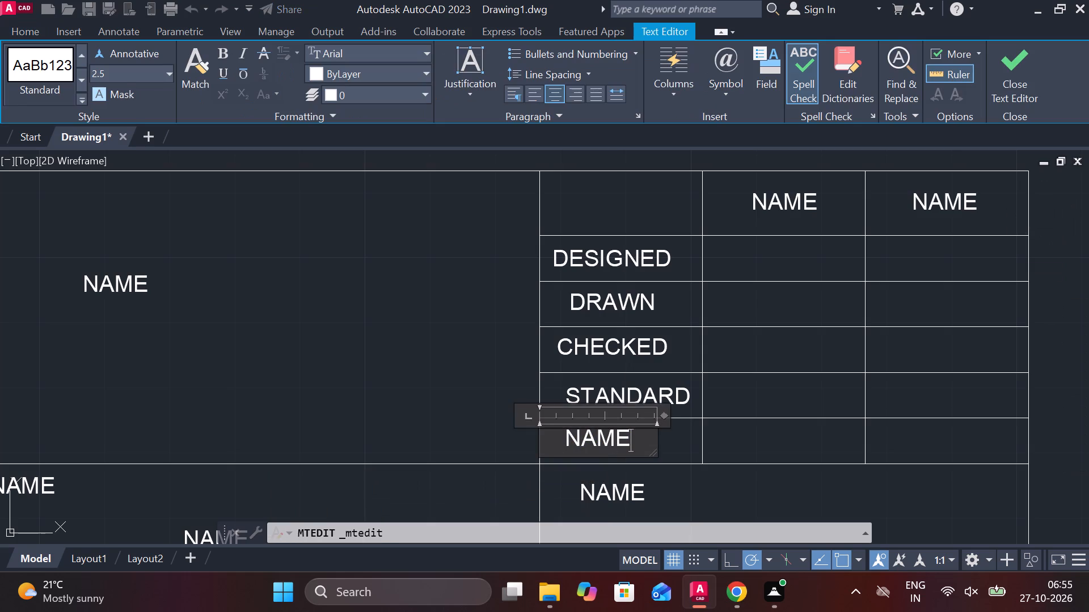
{"action": "key", "text": "Right"}
{"action": "key", "text": "BackSpace"}
{"action": "key", "text": "BackSpace"}
{"action": "key", "text": "BackSpace"}
{"action": "key", "text": "BackSpace"}
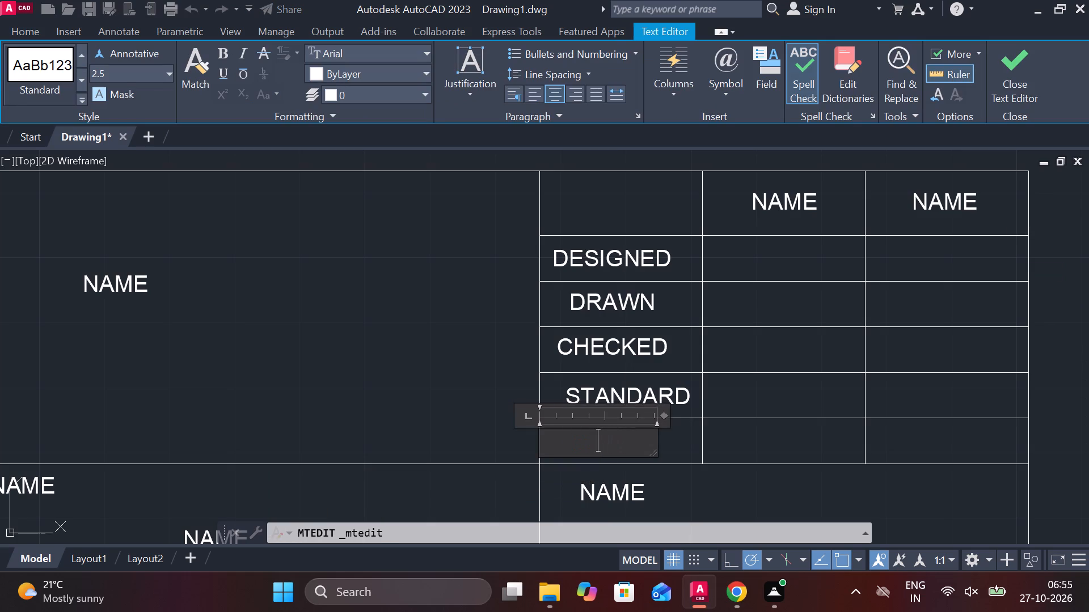
{"action": "type", "text": "APPROVED"}
{"action": "left_click", "coordinate": [706, 442]}
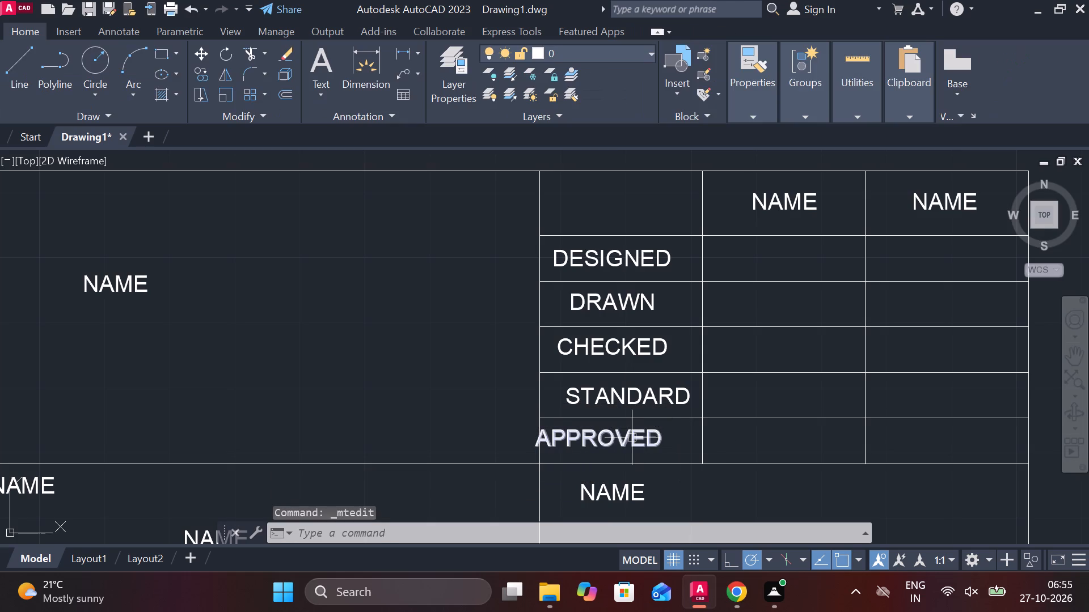
Move the APPROVED text to the right so it sits within its cell, directly beneath STANDARD.
{"action": "left_click", "coordinate": [631, 436]}
{"action": "left_click", "coordinate": [537, 428]}
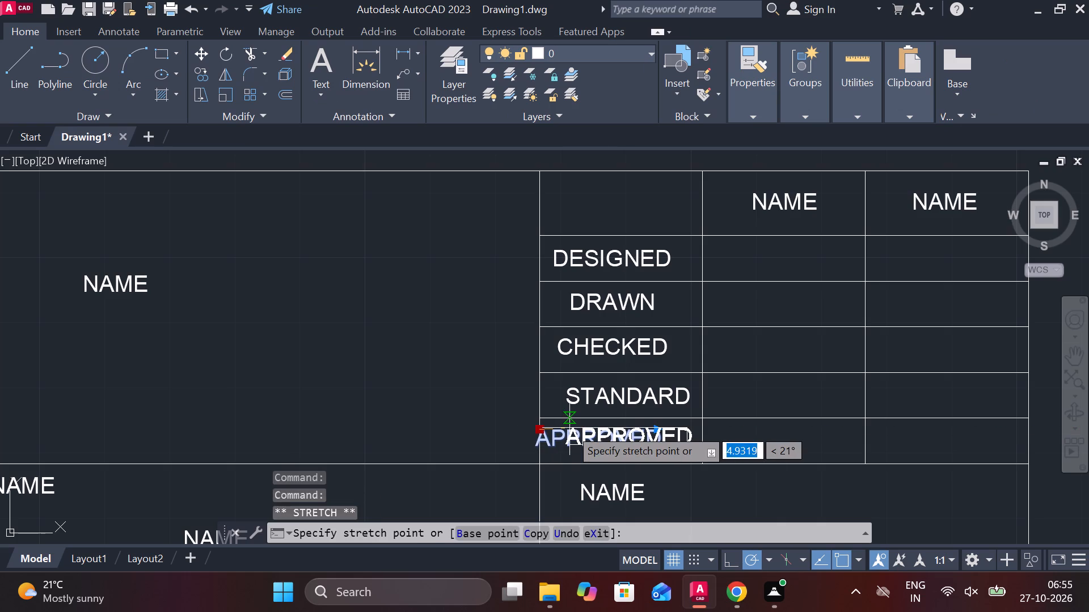
{"action": "left_click", "coordinate": [569, 428]}
{"action": "scroll", "coordinate": [580, 431], "scroll_direction": "up", "scroll_amount": 2}
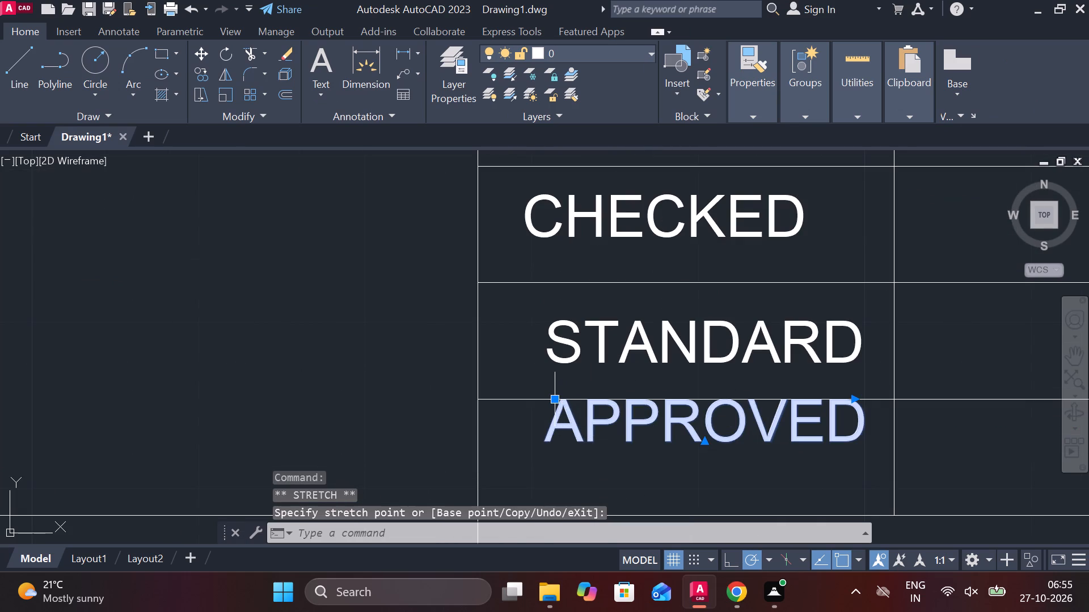
{"action": "left_click", "coordinate": [556, 399]}
{"action": "middle_click_drag", "start_coordinate": [561, 442], "coordinate": [538, 318]}
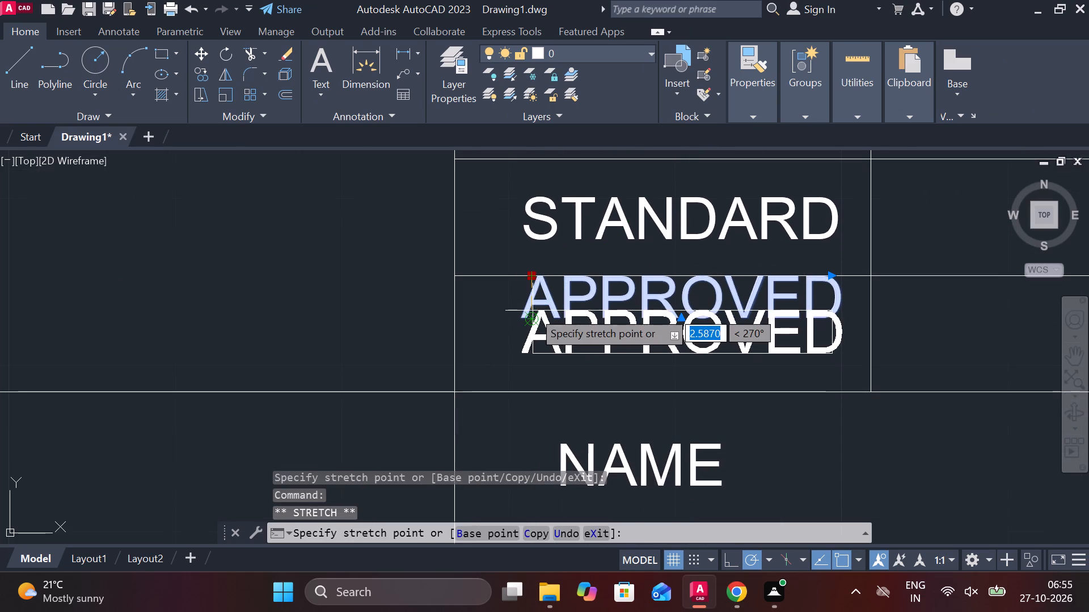
{"action": "left_click", "coordinate": [533, 311]}
{"action": "scroll", "coordinate": [573, 308], "scroll_direction": "down", "scroll_amount": 2}
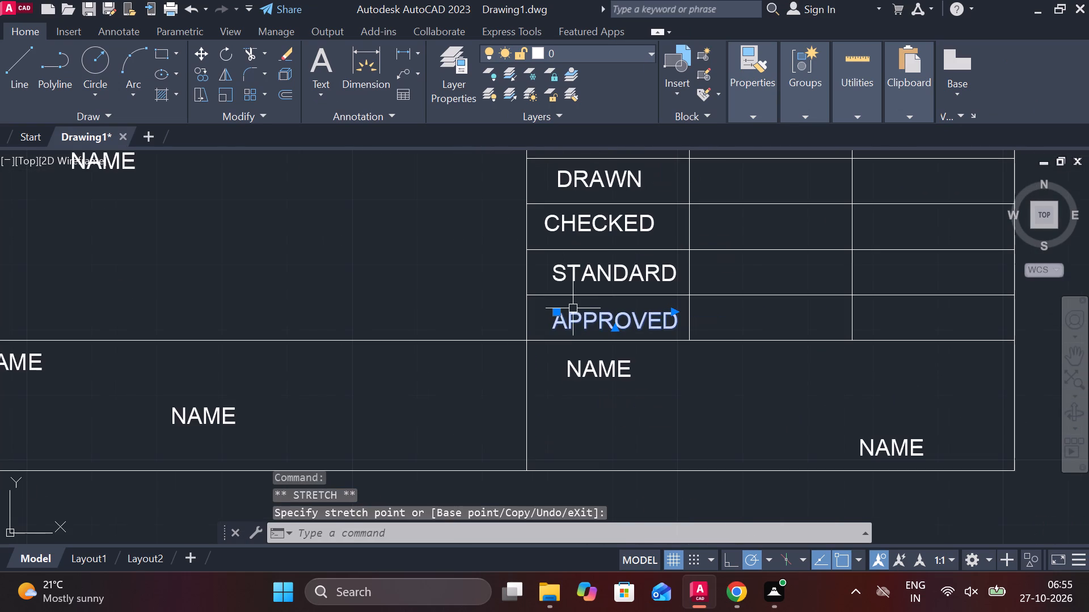
{"action": "key", "text": "Escape"}
Left-align the APPROVED, STANDARD, CHECKED, DRAWN and DESIGNED labels vertically with Text Align, using DESIGNED as the reference.
{"action": "scroll", "coordinate": [586, 315], "scroll_direction": "down", "scroll_amount": 1}
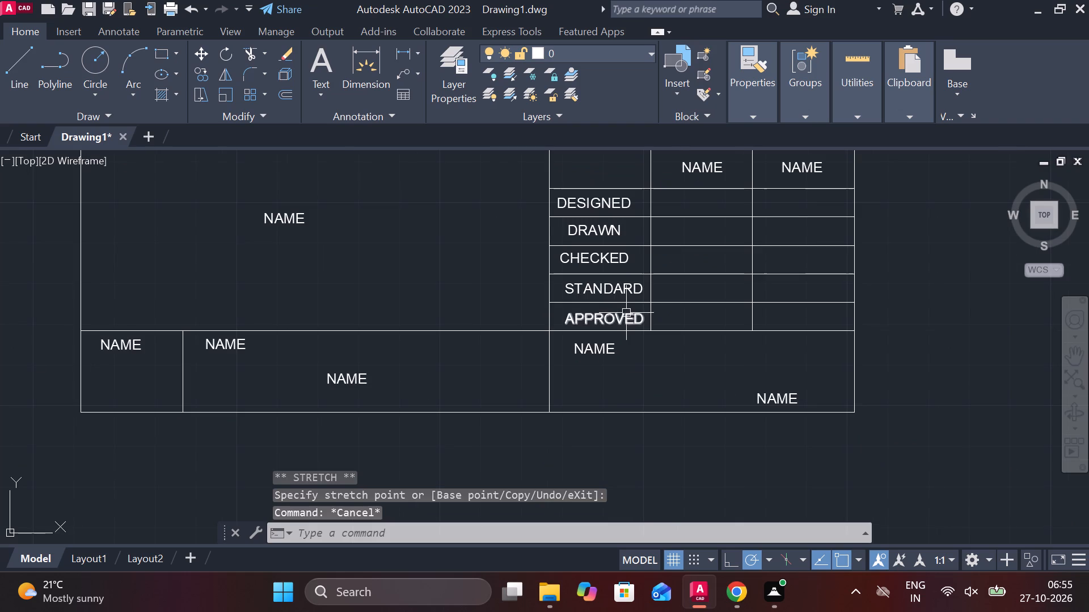
{"action": "key", "text": "t"}
{"action": "key", "text": "a"}
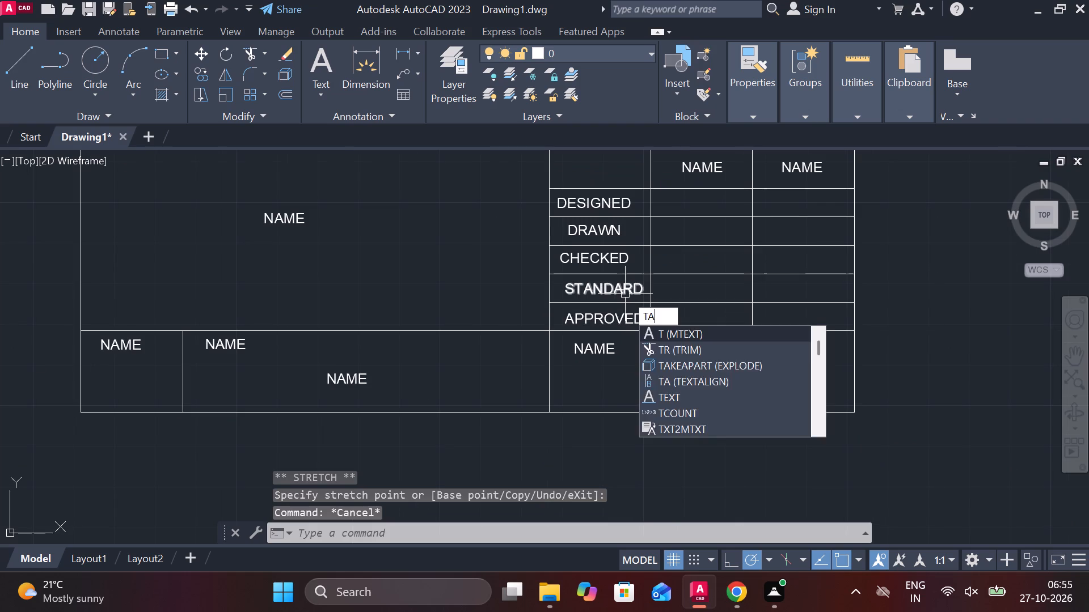
{"action": "key", "text": "l"}
{"action": "left_click", "coordinate": [709, 325]}
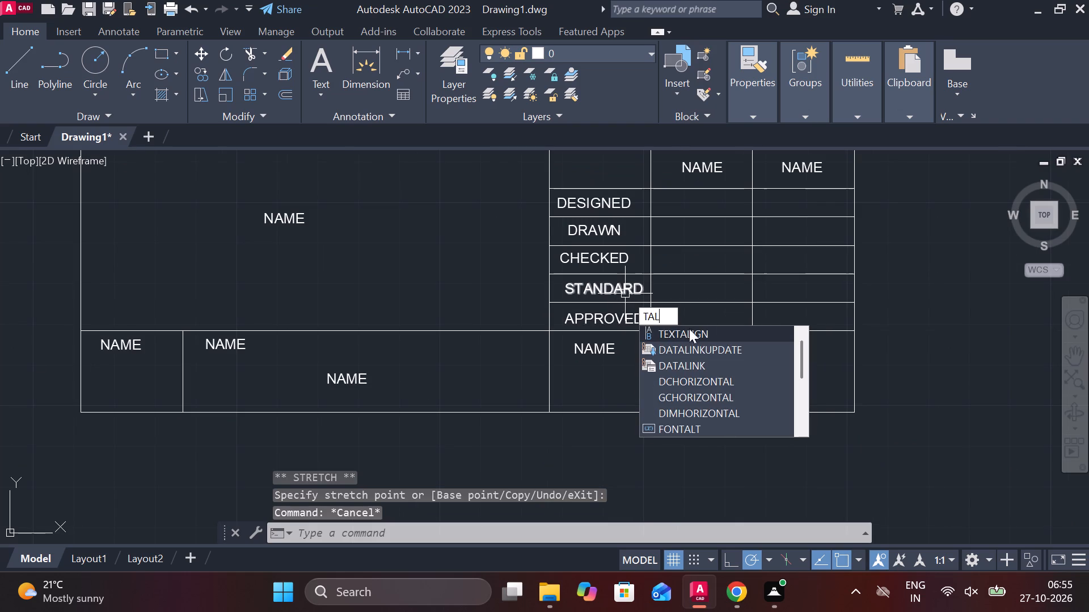
{"action": "left_click", "coordinate": [659, 330]}
{"action": "left_click", "coordinate": [641, 321]}
{"action": "left_click", "coordinate": [626, 292]}
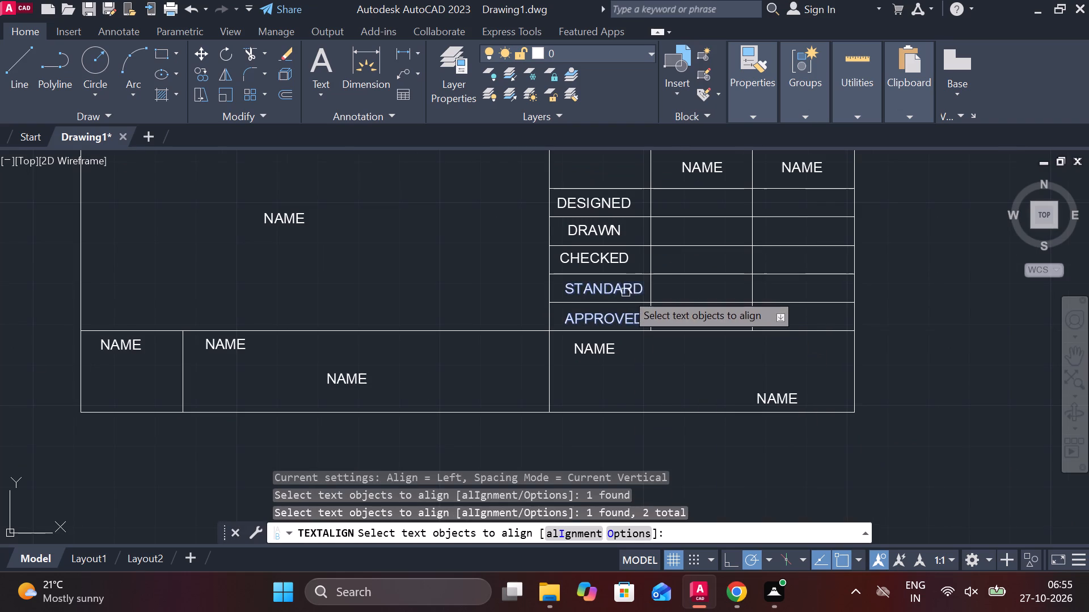
{"action": "left_click", "coordinate": [607, 260]}
{"action": "left_click", "coordinate": [593, 233]}
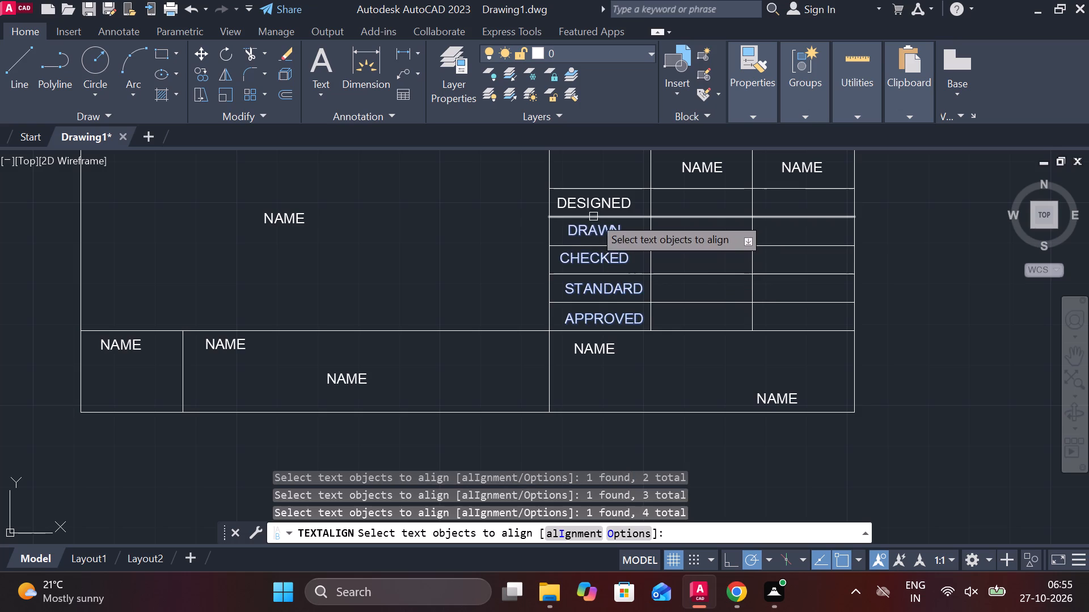
{"action": "left_click", "coordinate": [593, 204]}
{"action": "key", "text": "Return"}
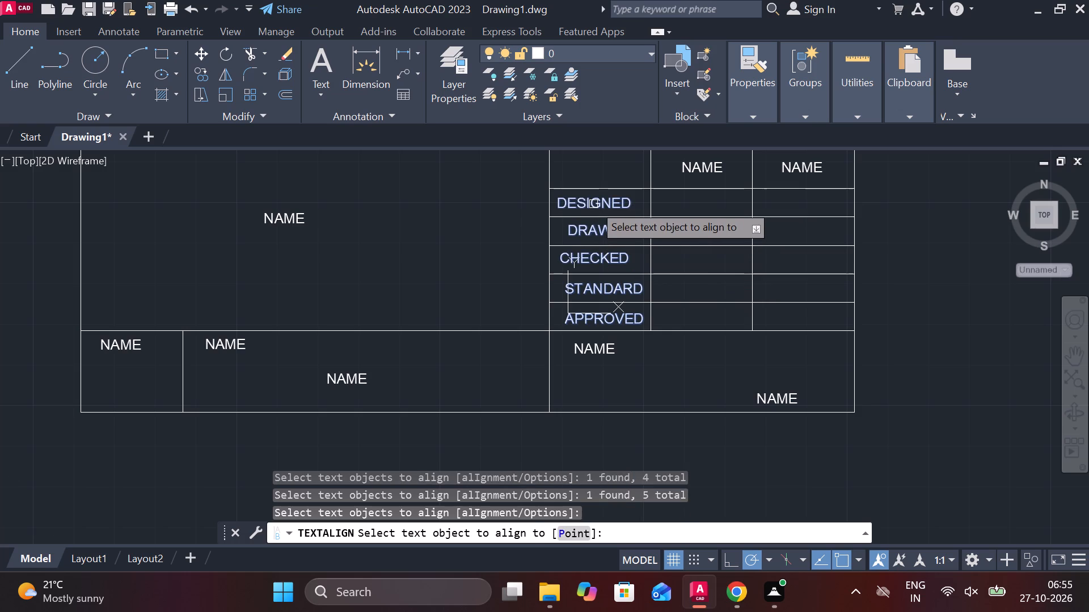
{"action": "scroll", "coordinate": [580, 189], "scroll_direction": "up", "scroll_amount": 1}
{"action": "key", "text": "Return"}
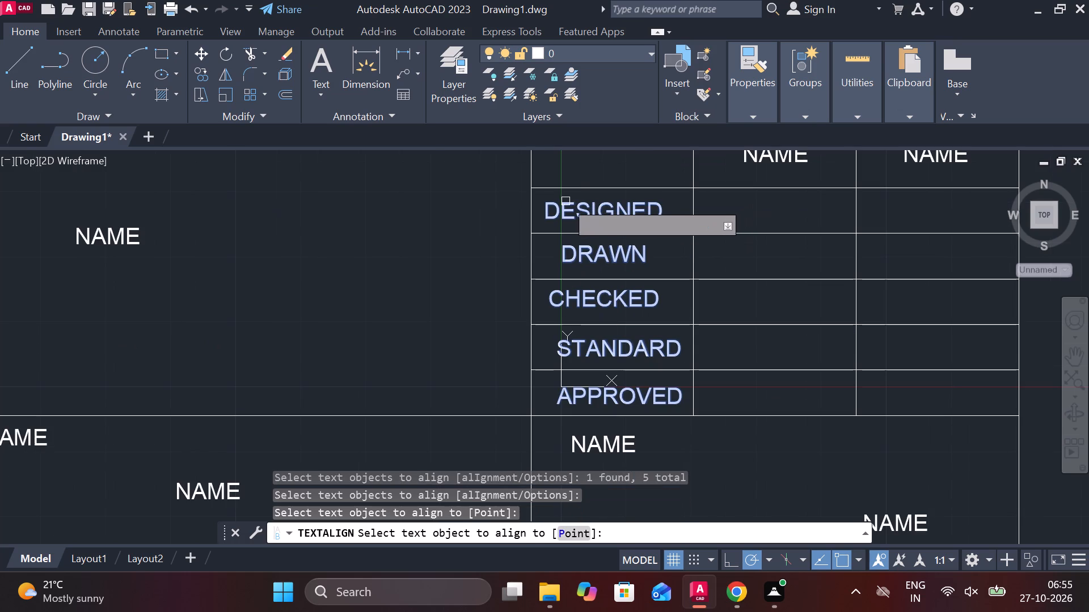
{"action": "key", "text": "Return"}
{"action": "left_click", "coordinate": [550, 201]}
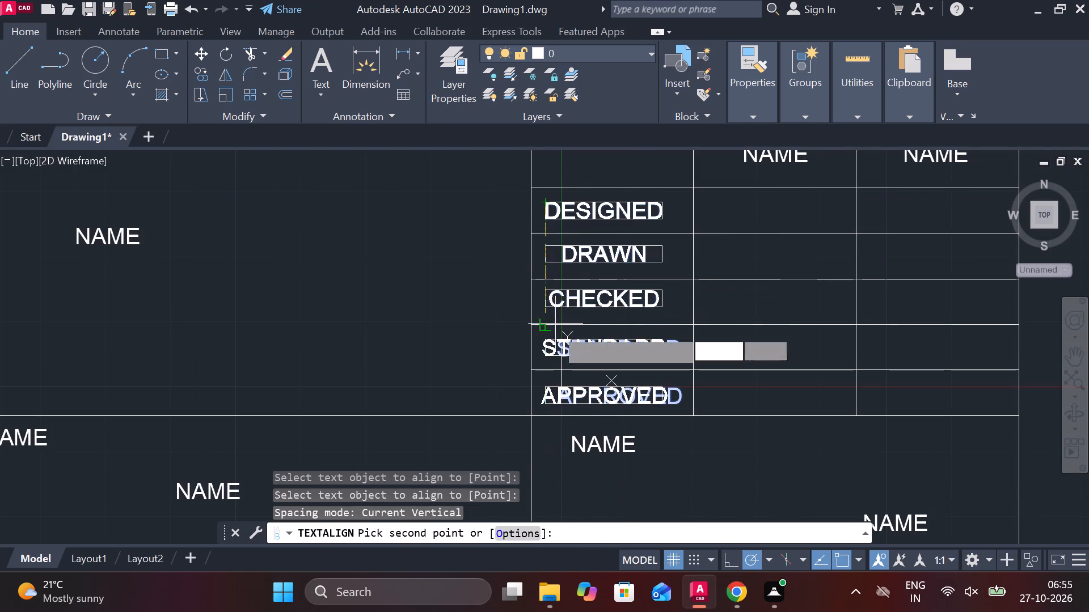
{"action": "middle_click_drag", "start_coordinate": [544, 475], "coordinate": [544, 448]}
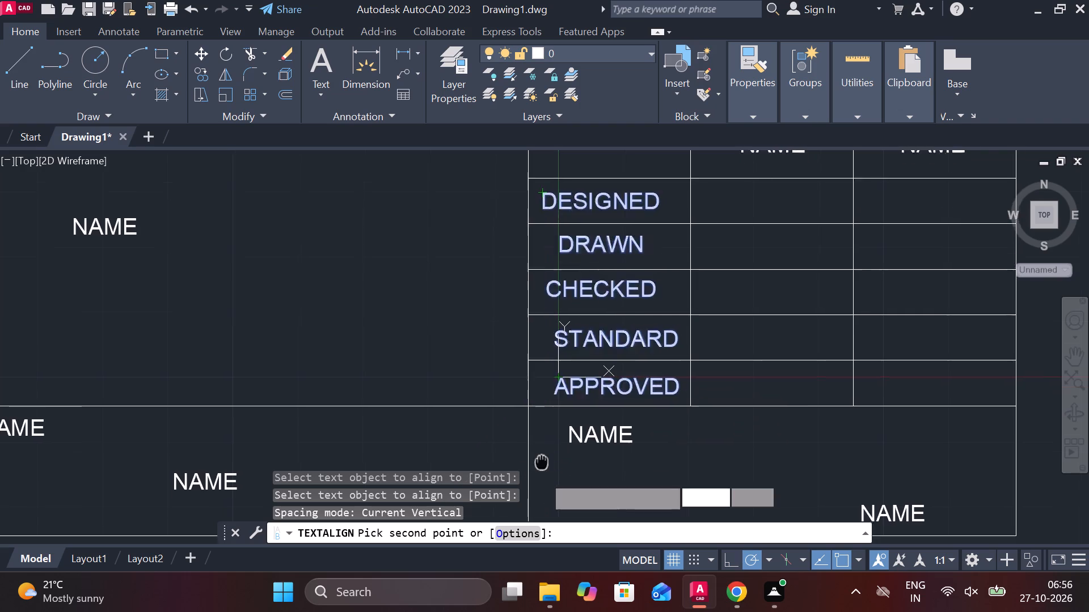
{"action": "middle_click_drag", "start_coordinate": [544, 448], "coordinate": [552, 363]}
{"action": "left_click", "coordinate": [552, 390]}
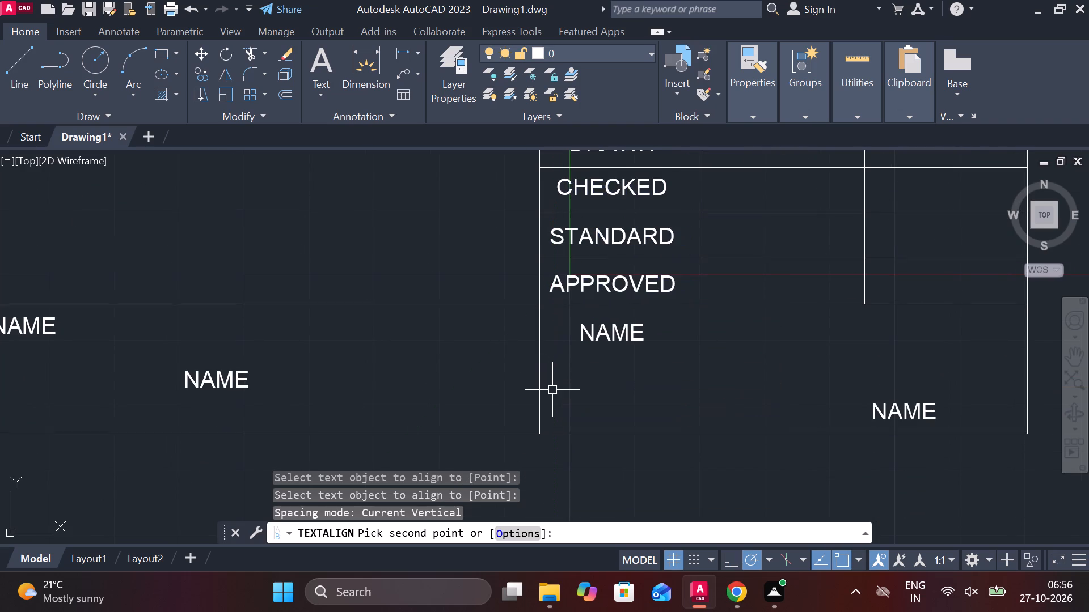
Change the NAME text below APPROVED to DRAWING NO and widen its text frame so it fits on one line.
{"action": "scroll", "coordinate": [592, 342], "scroll_direction": "down", "scroll_amount": 1}
{"action": "middle_click_drag", "start_coordinate": [628, 335], "coordinate": [594, 386]}
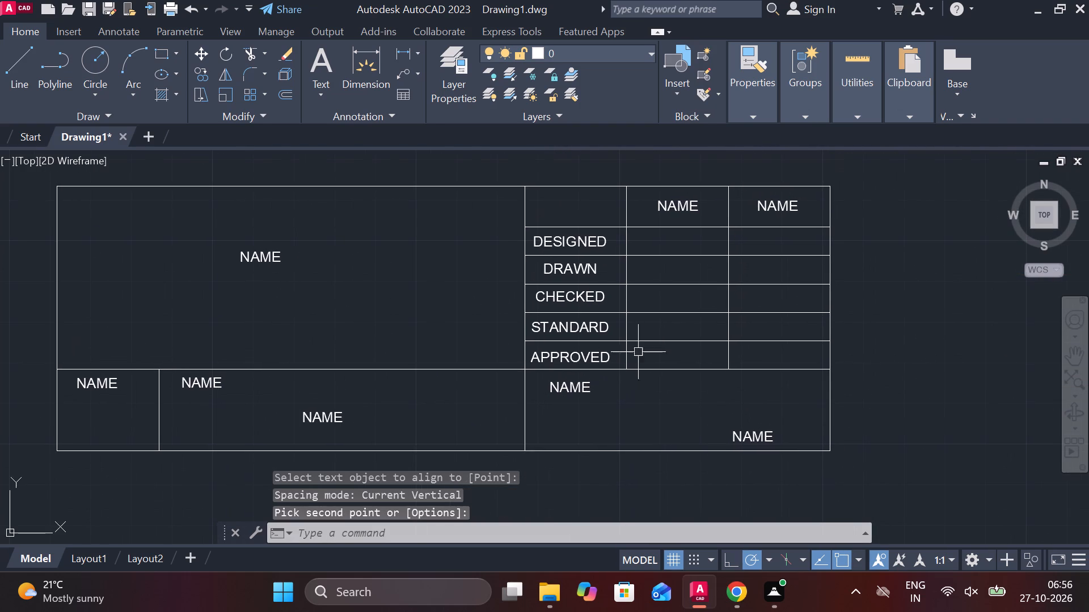
{"action": "scroll", "coordinate": [602, 398], "scroll_direction": "up", "scroll_amount": 2}
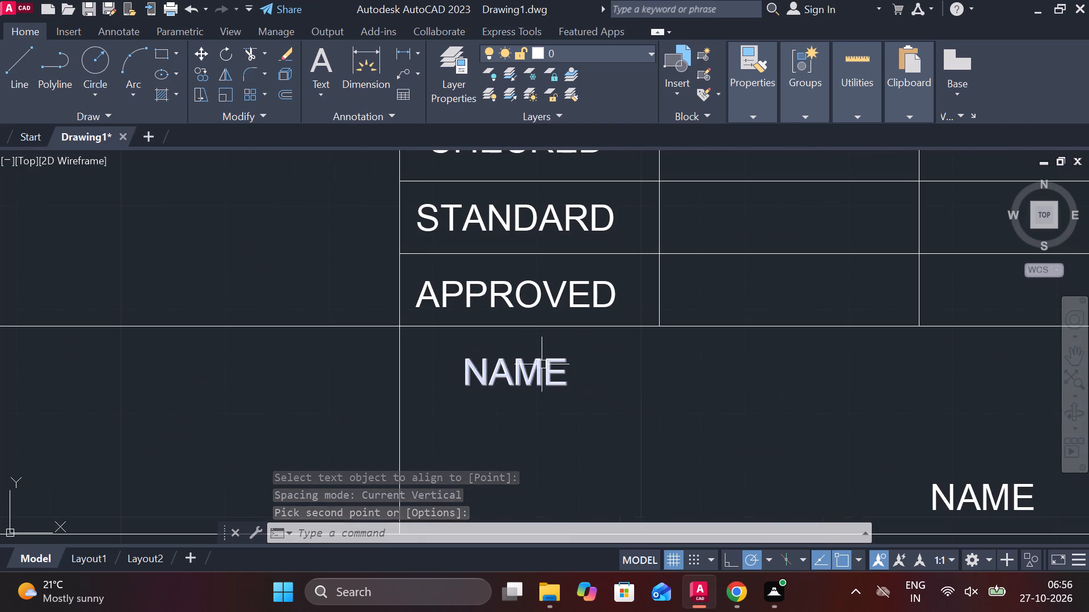
{"action": "double_click", "coordinate": [542, 364]}
{"action": "key", "text": "Right"}
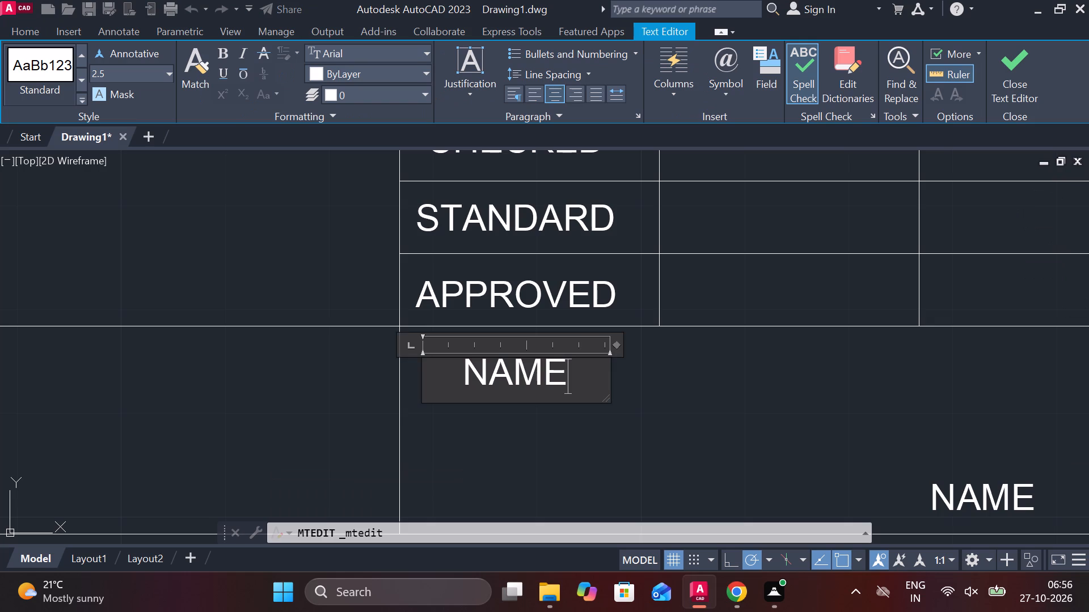
{"action": "key", "text": "BackSpace"}
{"action": "key", "text": "BackSpace"}
{"action": "key", "text": "BackSpace"}
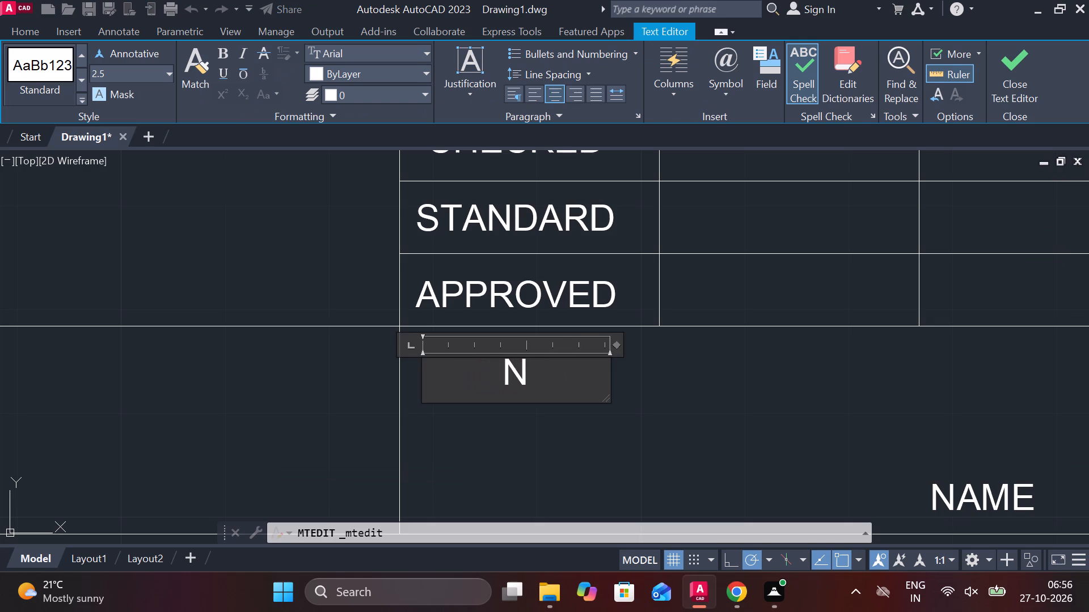
{"action": "key", "text": "BackSpace"}
{"action": "type", "text": "DRAWINH"}
{"action": "key", "text": "BackSpace"}
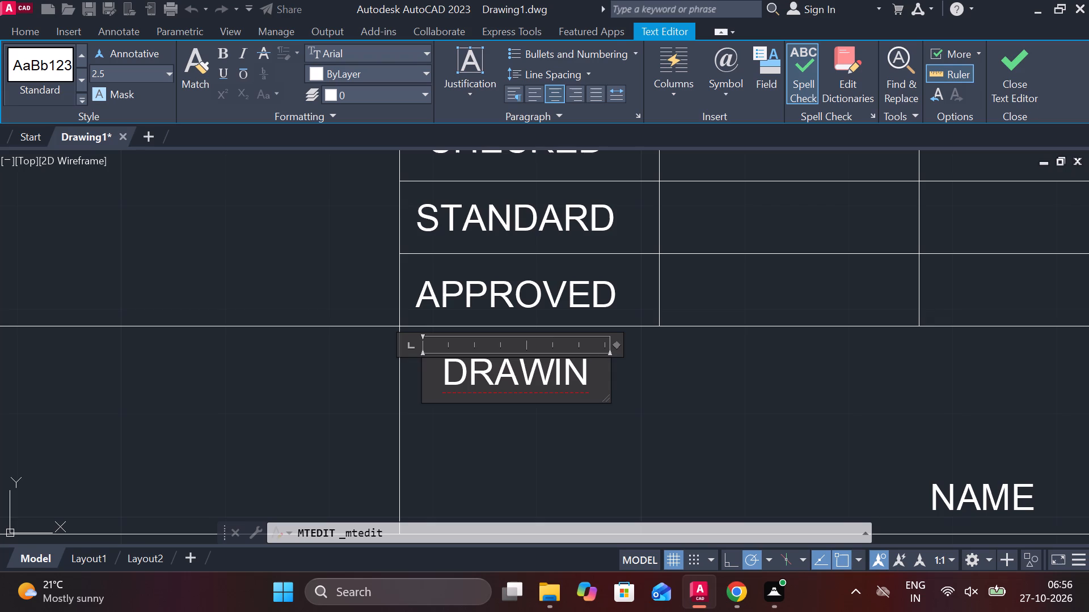
{"action": "type", "text": "G NO"}
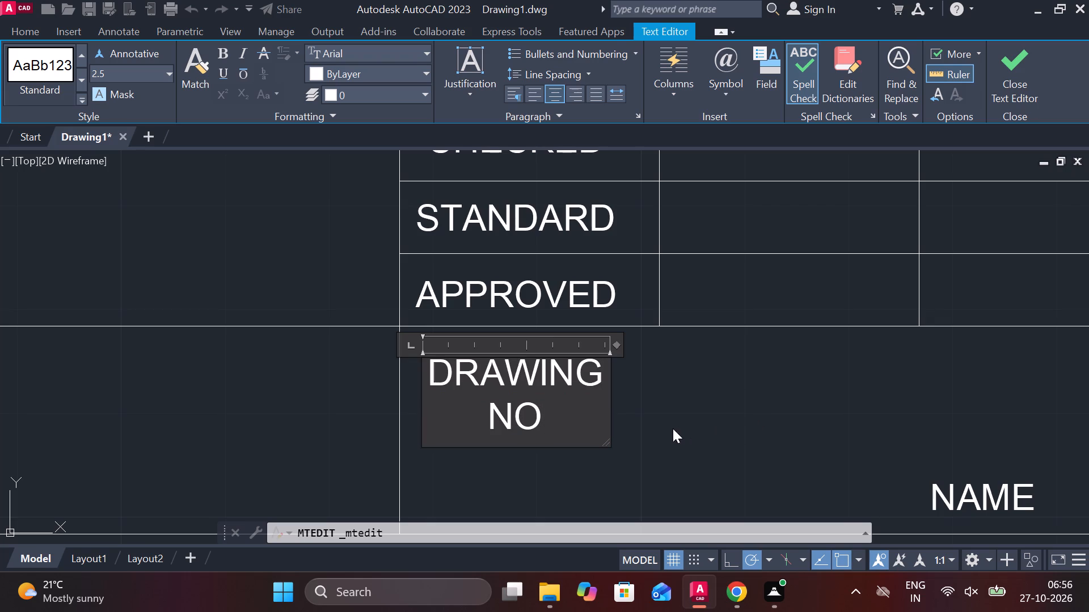
{"action": "left_click", "coordinate": [610, 395]}
{"action": "left_click_drag", "start_coordinate": [614, 396], "coordinate": [671, 394]}
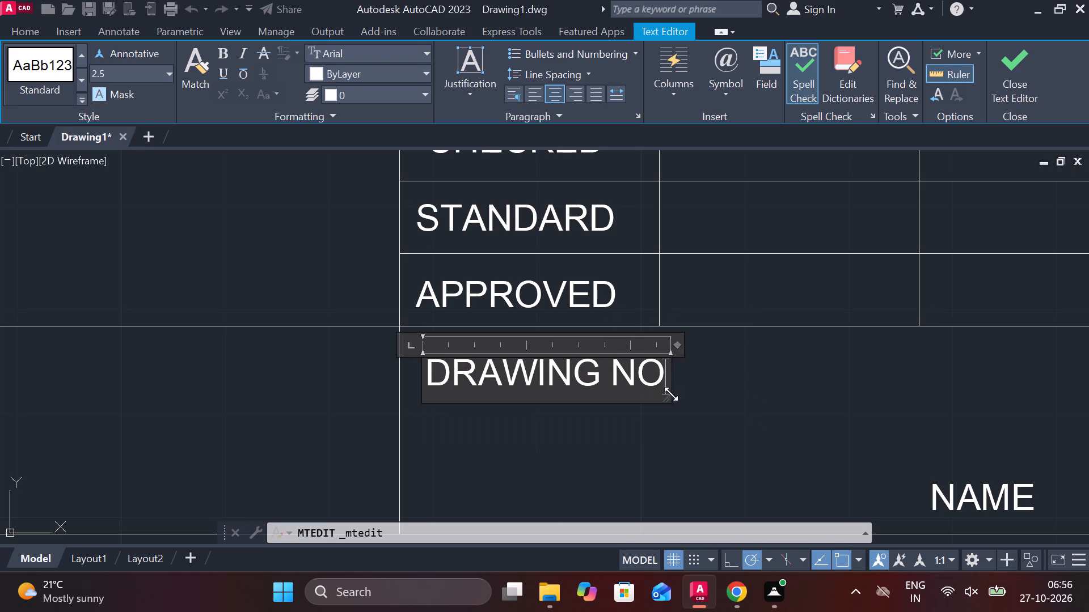
{"action": "left_click", "coordinate": [1028, 91]}
Replace the NAME text in the lower corner of the DRAWING NO cell with SHEET NO 1 OF 1.
{"action": "scroll", "coordinate": [881, 258], "scroll_direction": "down", "scroll_amount": 1}
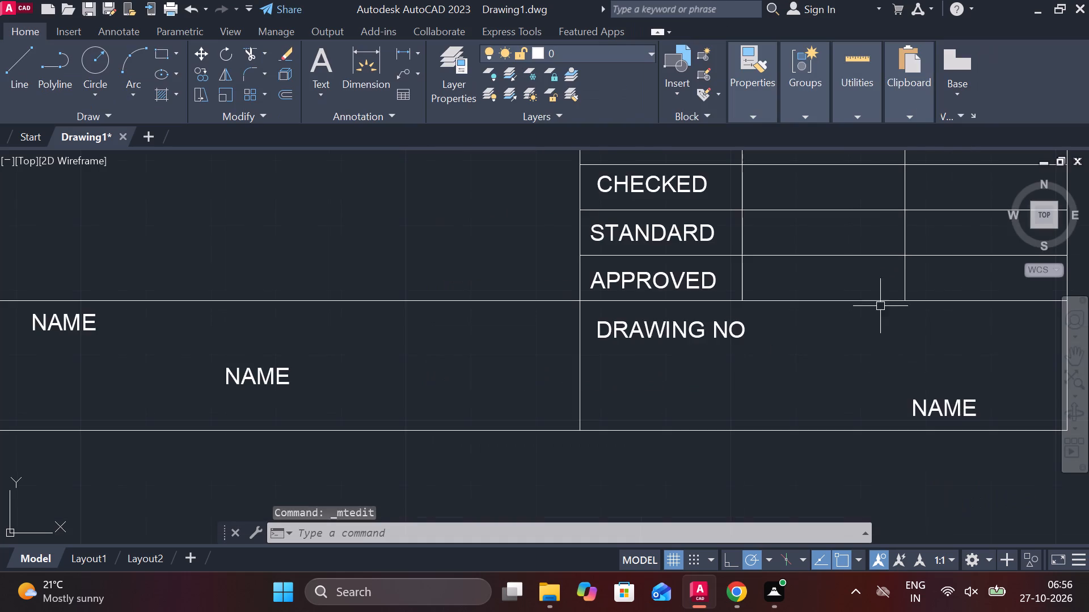
{"action": "middle_click_drag", "start_coordinate": [907, 395], "coordinate": [542, 379]}
{"action": "scroll", "coordinate": [558, 418], "scroll_direction": "up", "scroll_amount": 2}
{"action": "double_click", "coordinate": [576, 363]}
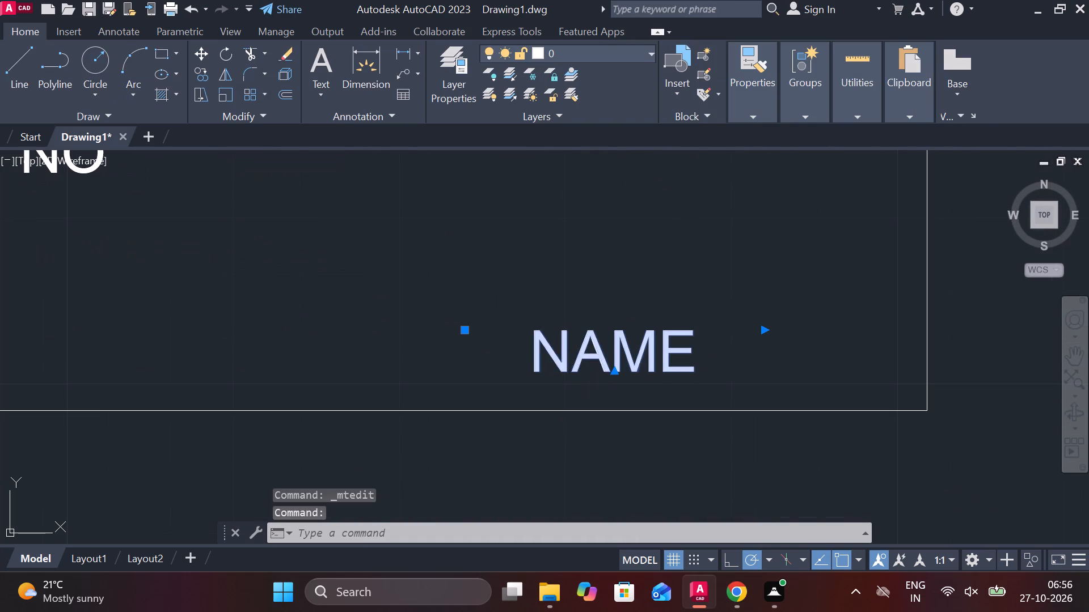
{"action": "key", "text": "BackSpace"}
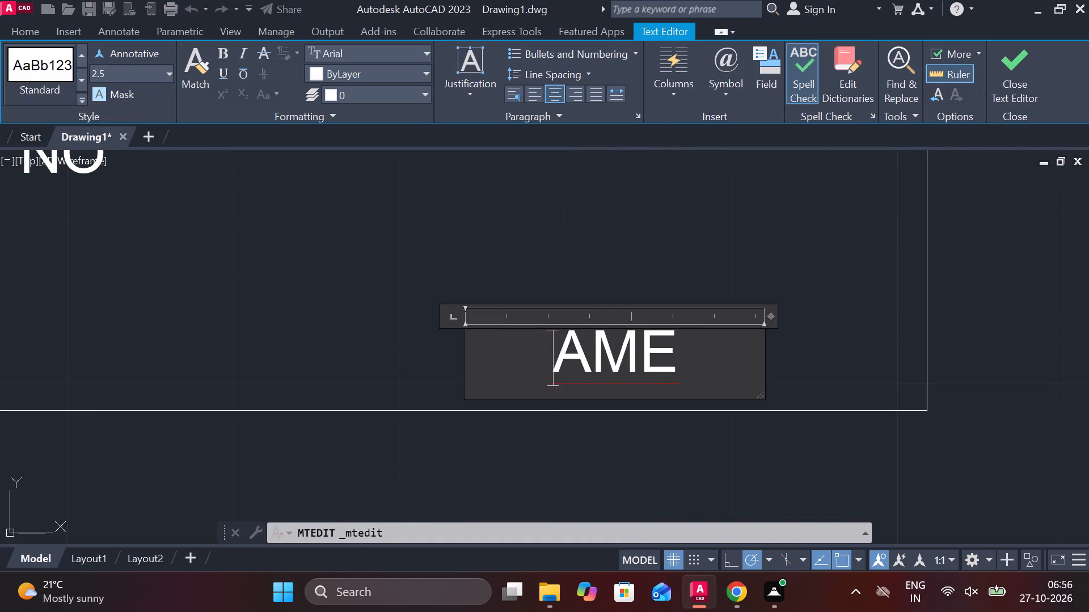
{"action": "key", "text": "Right"}
{"action": "key", "text": "Right"}
{"action": "key", "text": "Right"}
{"action": "key", "text": "BackSpace"}
{"action": "key", "text": "BackSpace"}
{"action": "key", "text": "BackSpace"}
{"action": "key", "text": "BackSpace"}
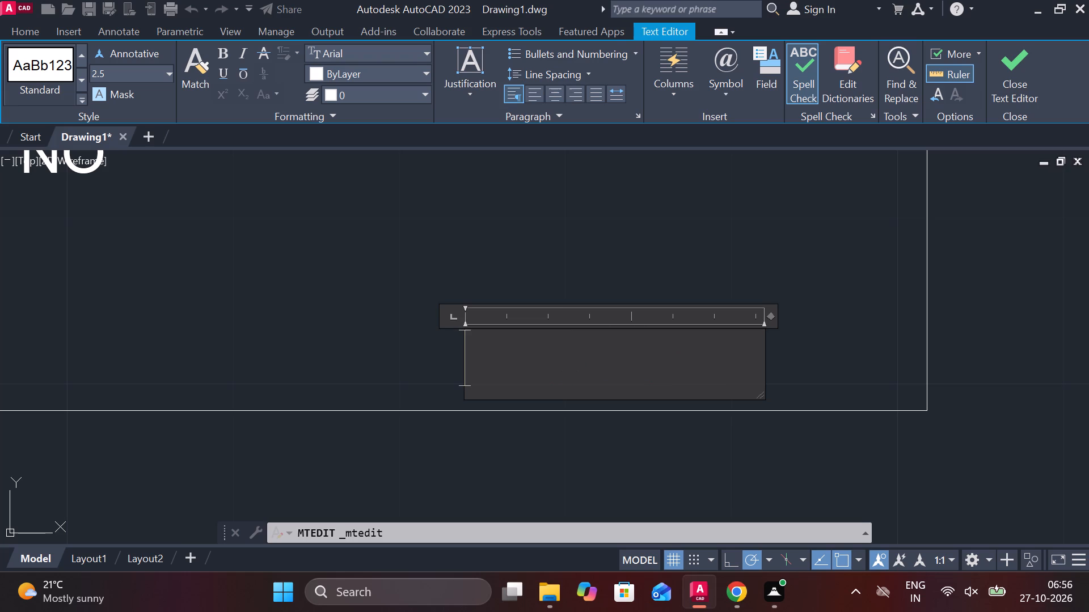
{"action": "type", "text": "SHEET NO 1"}
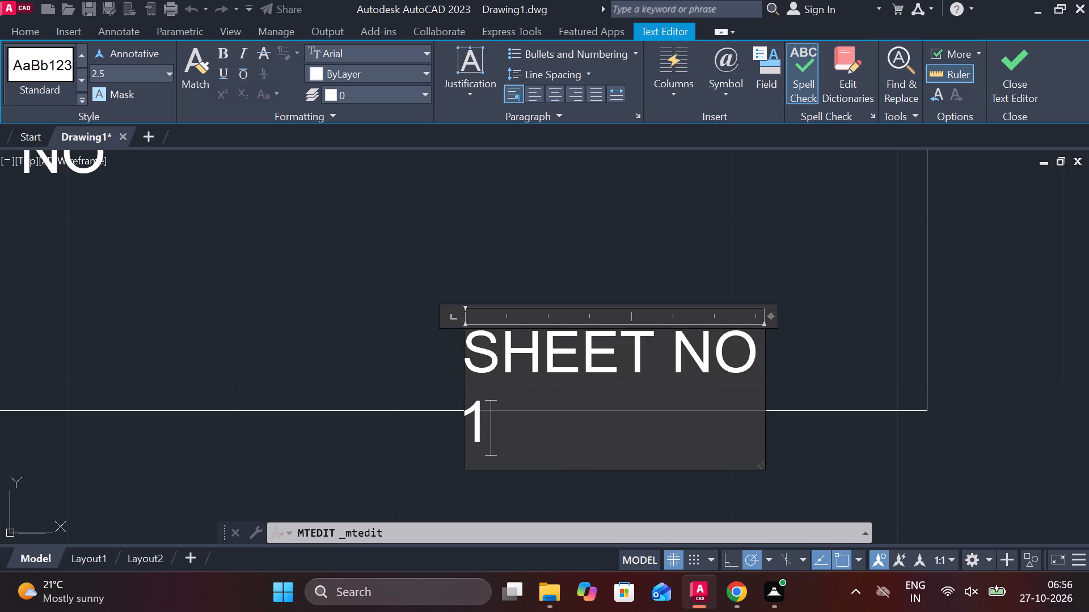
{"action": "key", "text": "space"}
{"action": "type", "text": "OF"}
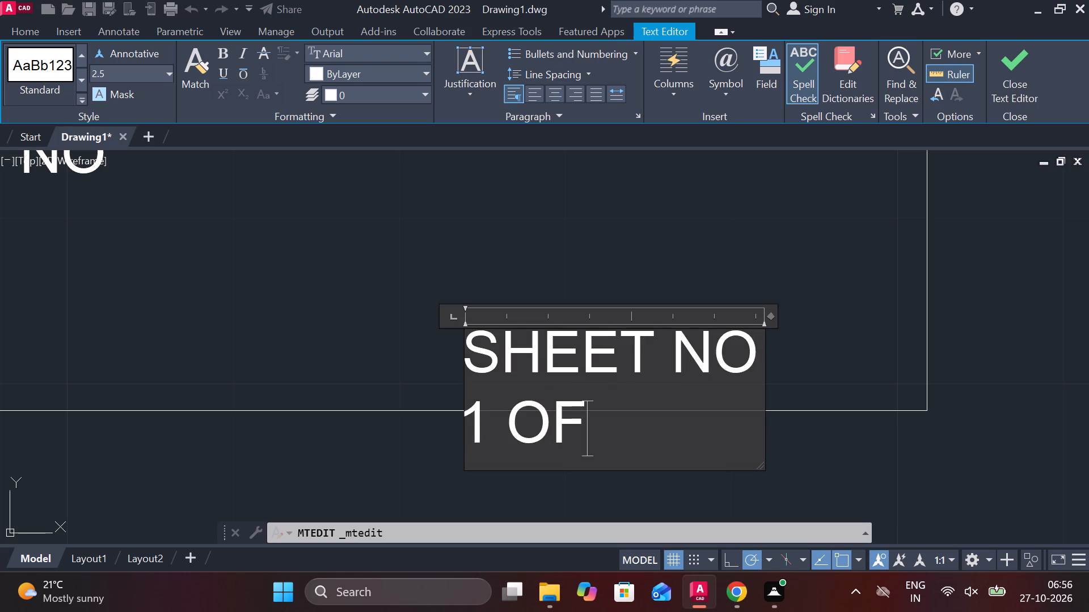
{"action": "key", "text": "space"}
{"action": "type", "text": "1"}
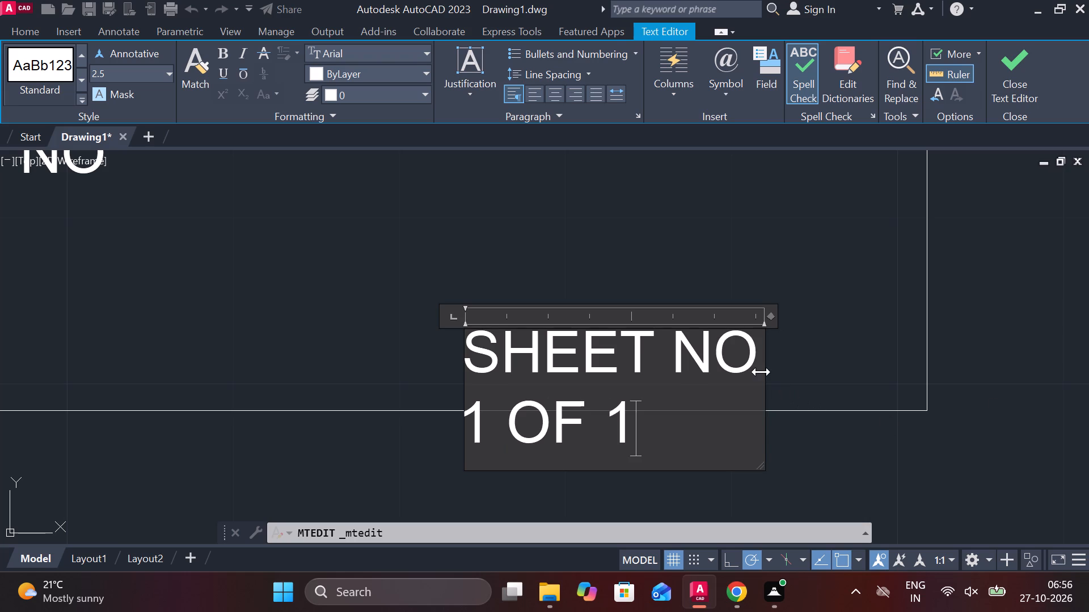
{"action": "left_click", "coordinate": [761, 372]}
{"action": "left_click", "coordinate": [876, 369]}
Widen the text frame of SHEET NO 1 OF 1 so the whole label fits on one line.
{"action": "double_click", "coordinate": [672, 364]}
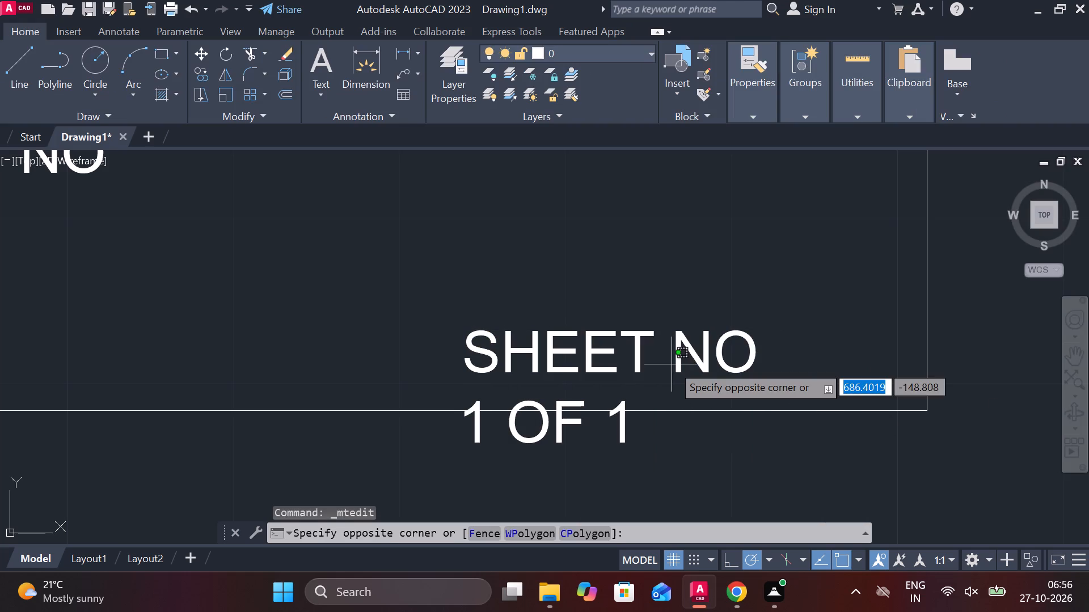
{"action": "key", "text": "Escape"}
{"action": "double_click", "coordinate": [632, 343]}
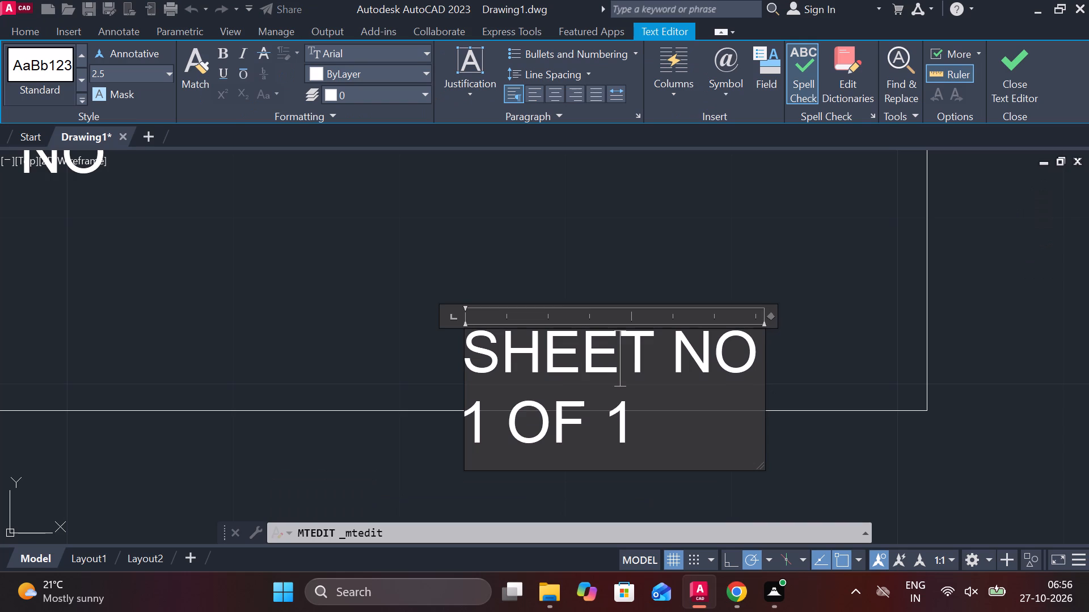
{"action": "left_click_drag", "start_coordinate": [765, 382], "coordinate": [922, 355]}
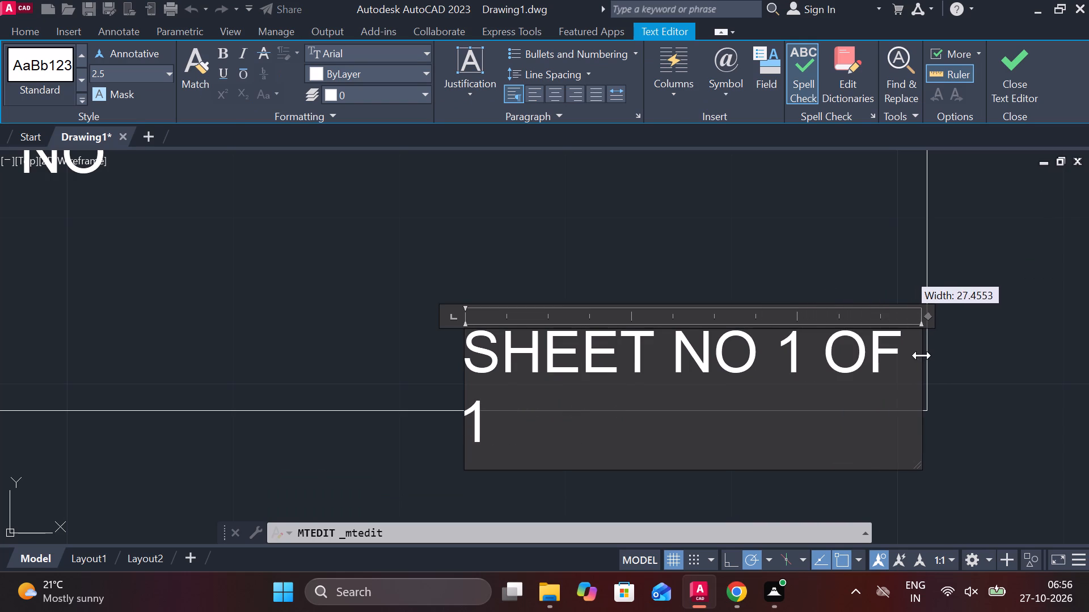
{"action": "left_click_drag", "start_coordinate": [922, 355], "coordinate": [949, 353]}
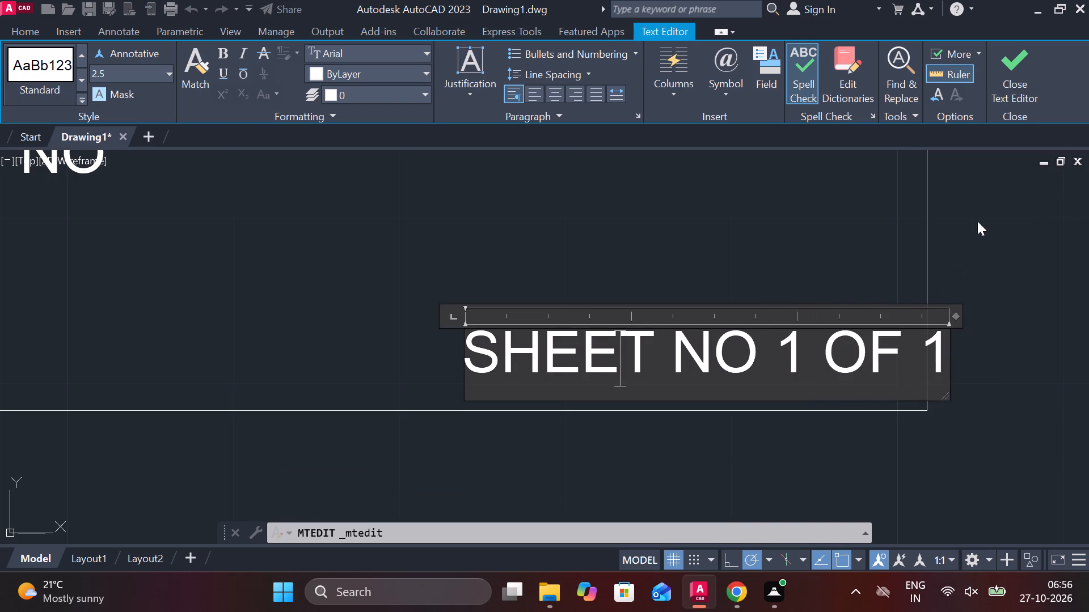
{"action": "left_click", "coordinate": [1004, 67]}
Move the SHEET NO 1 OF 1 text about 3 units horizontally to the left, inside the title block border.
{"action": "left_click", "coordinate": [726, 351]}
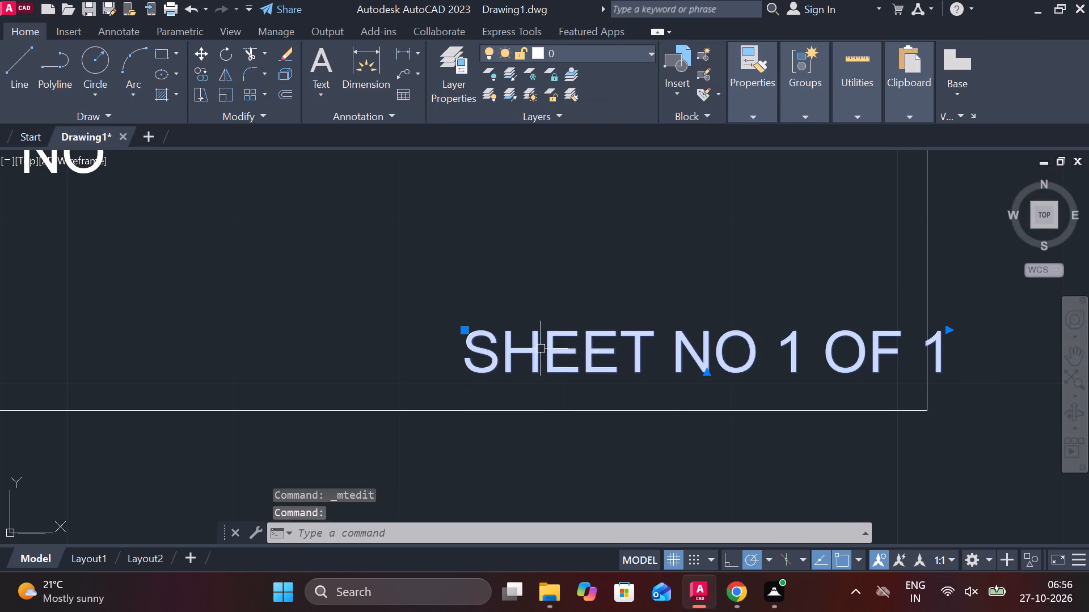
{"action": "left_click", "coordinate": [467, 328]}
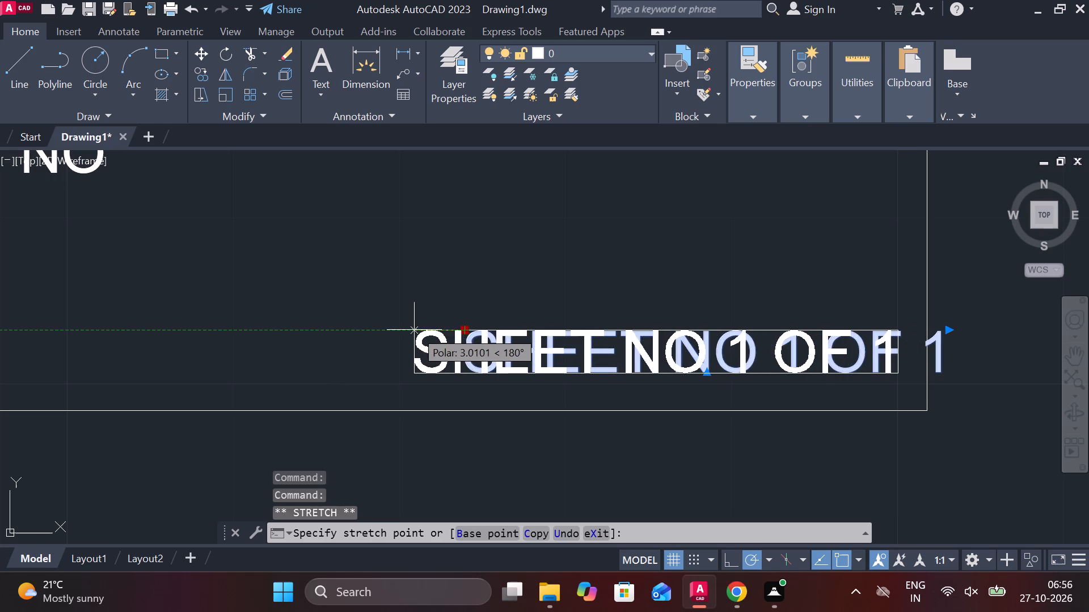
{"action": "left_click", "coordinate": [414, 330]}
{"action": "key", "text": "Escape"}
Change the NAME text in the title block's bottom-left cell to SCALE 1:1.
{"action": "scroll", "coordinate": [716, 358], "scroll_direction": "down", "scroll_amount": 2}
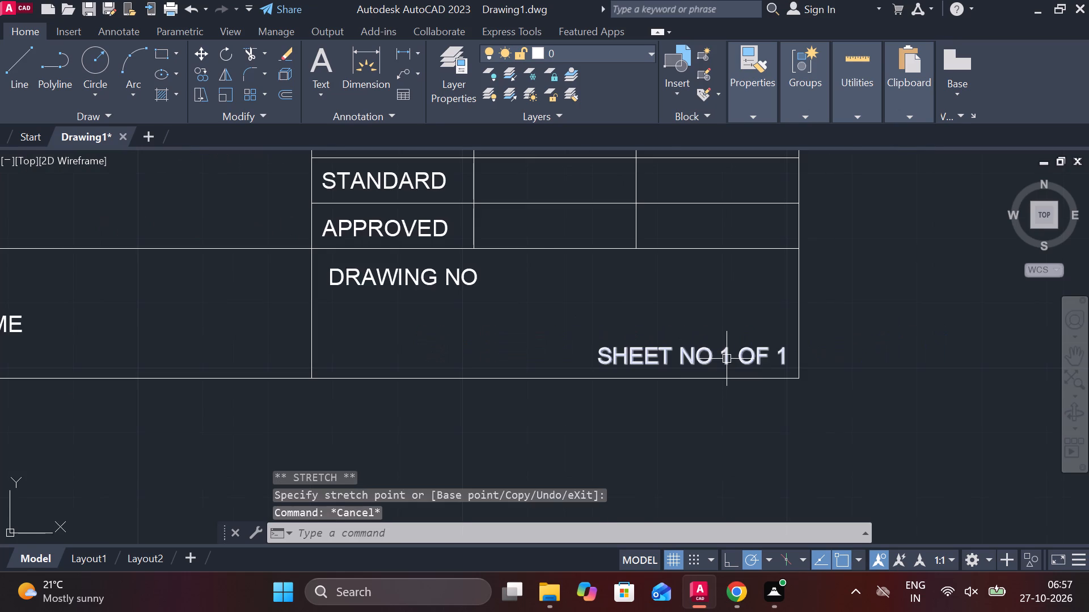
{"action": "scroll", "coordinate": [730, 362], "scroll_direction": "down", "scroll_amount": 1}
{"action": "middle_click_drag", "start_coordinate": [563, 325], "coordinate": [670, 317]}
{"action": "middle_click_drag", "start_coordinate": [347, 310], "coordinate": [493, 338]}
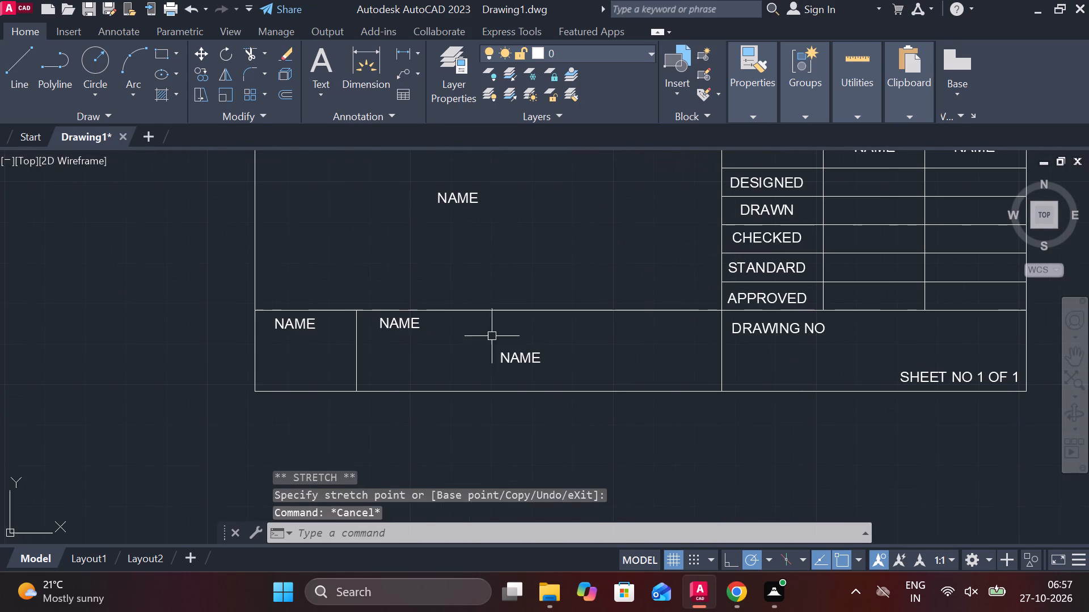
{"action": "middle_click_drag", "start_coordinate": [369, 331], "coordinate": [427, 334]}
{"action": "scroll", "coordinate": [317, 335], "scroll_direction": "up", "scroll_amount": 2}
{"action": "double_click", "coordinate": [398, 299]}
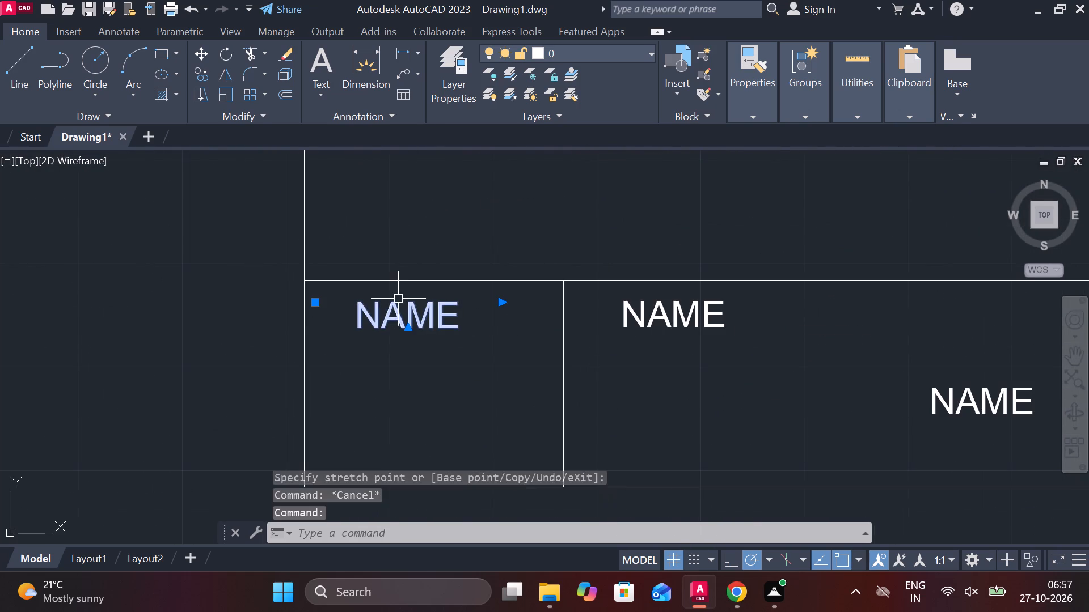
{"action": "key", "text": "Right"}
{"action": "key", "text": "Right"}
{"action": "key", "text": "Right"}
{"action": "key", "text": "Right"}
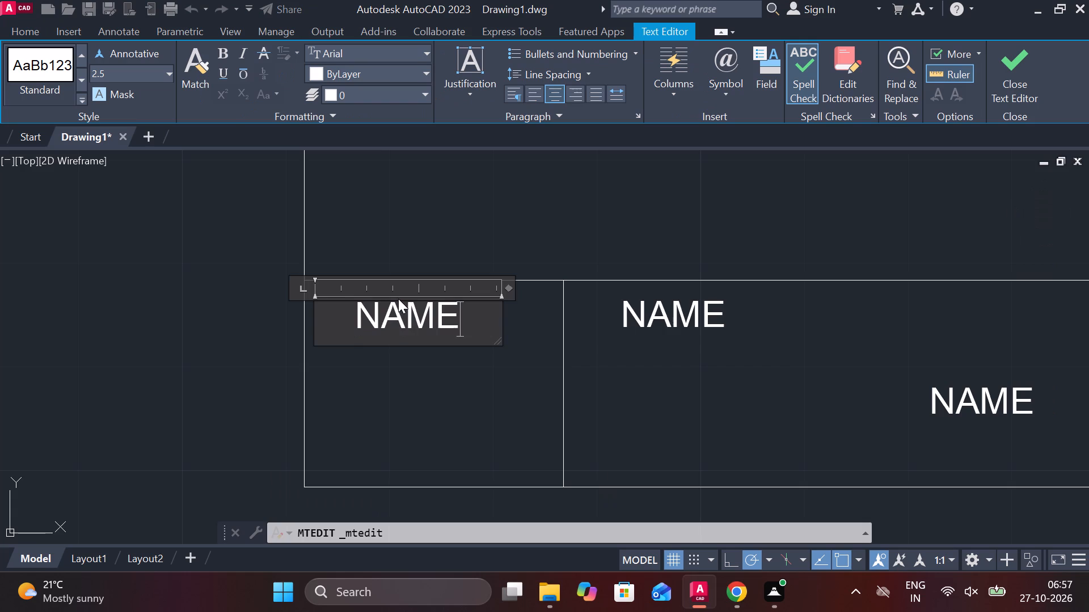
{"action": "key", "text": "BackSpace"}
{"action": "key", "text": "BackSpace"}
{"action": "key", "text": "BackSpace"}
{"action": "key", "text": "BackSpace"}
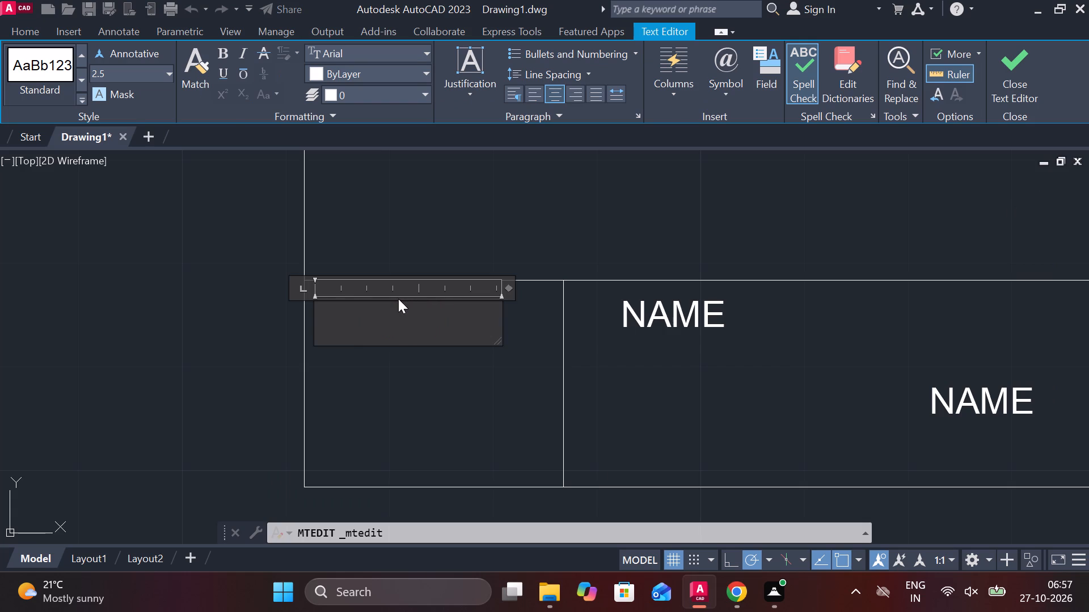
{"action": "type", "text": "SCALE 1"}
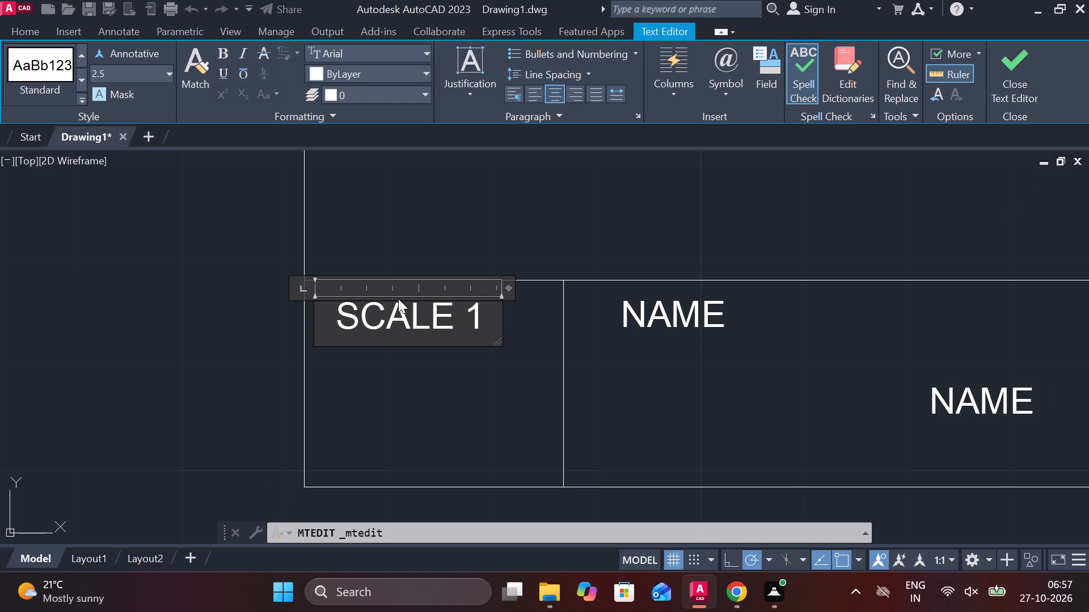
{"action": "type", "text": ":1"}
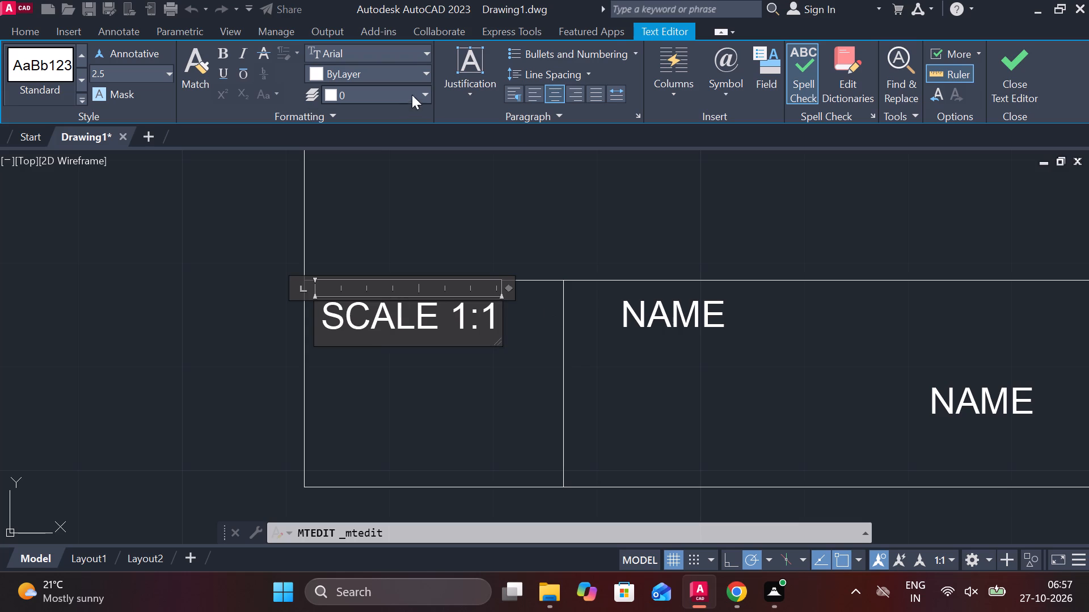
{"action": "left_click", "coordinate": [1036, 79]}
Move the SCALE 1:1 text slightly to the right so it sits centrally across its cell.
{"action": "left_click", "coordinate": [402, 308]}
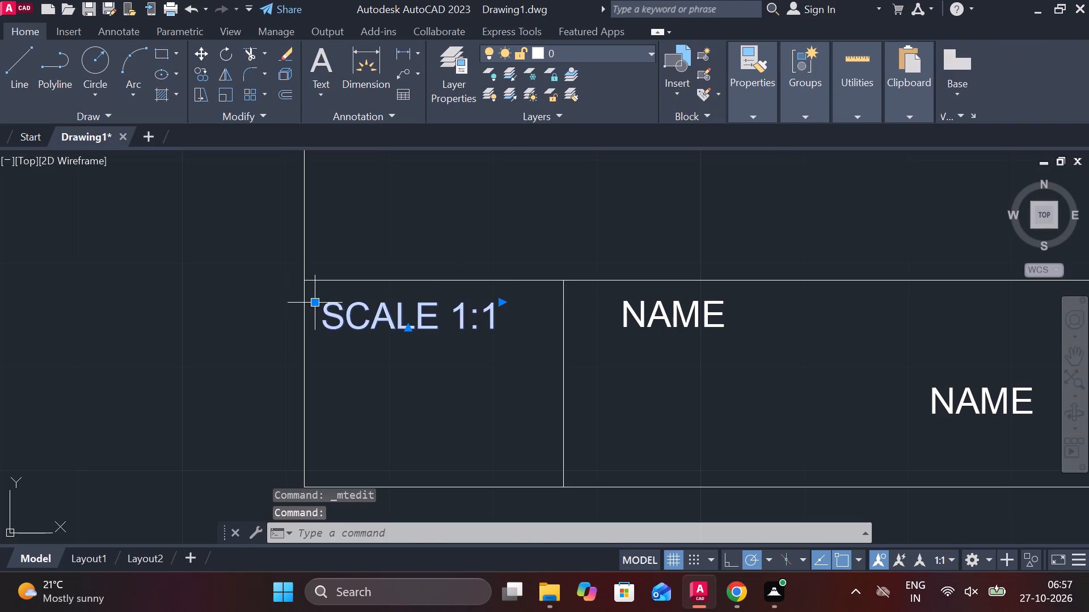
{"action": "left_click", "coordinate": [315, 305]}
{"action": "left_click", "coordinate": [340, 305]}
{"action": "key", "text": "Escape"}
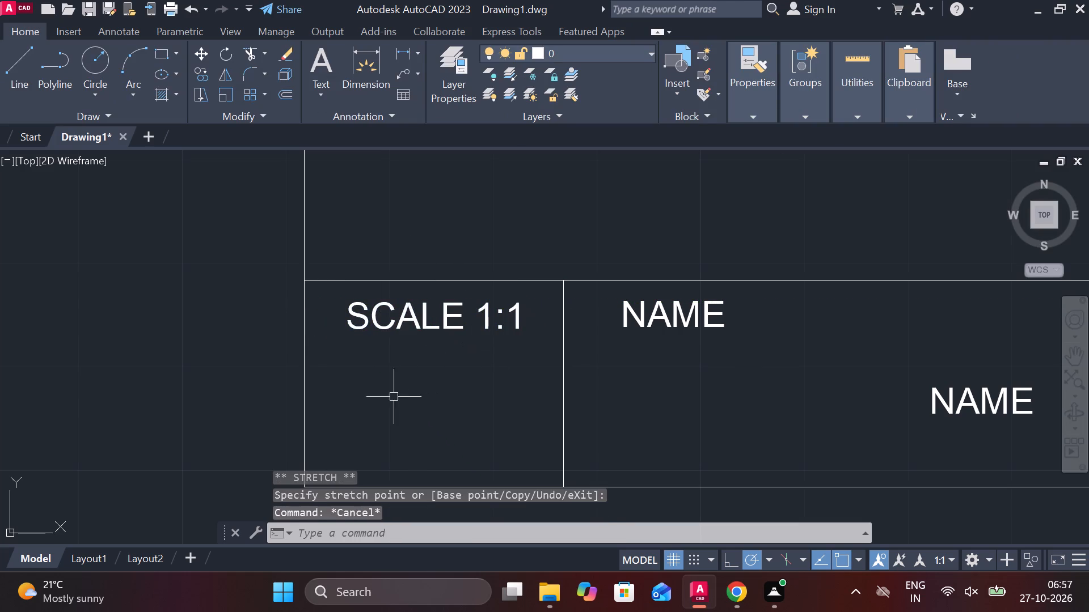
Draw a horizontal line across the SCALE 1:1 cell from the midpoint of its right divider to the left border.
{"action": "key", "text": "l"}
{"action": "key", "text": "Return"}
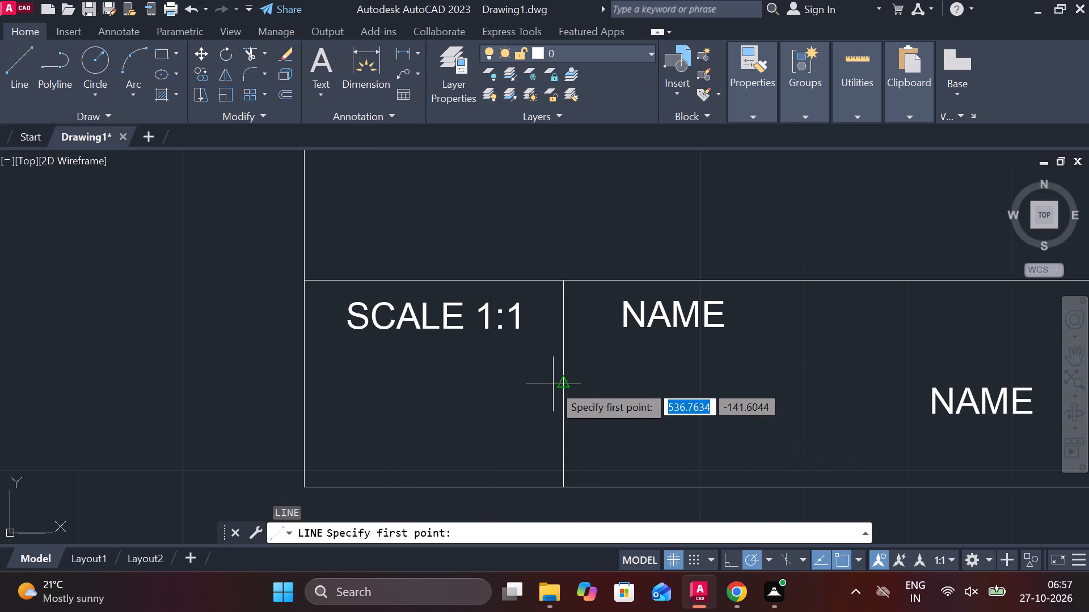
{"action": "left_click", "coordinate": [564, 387]}
{"action": "left_click", "coordinate": [304, 390]}
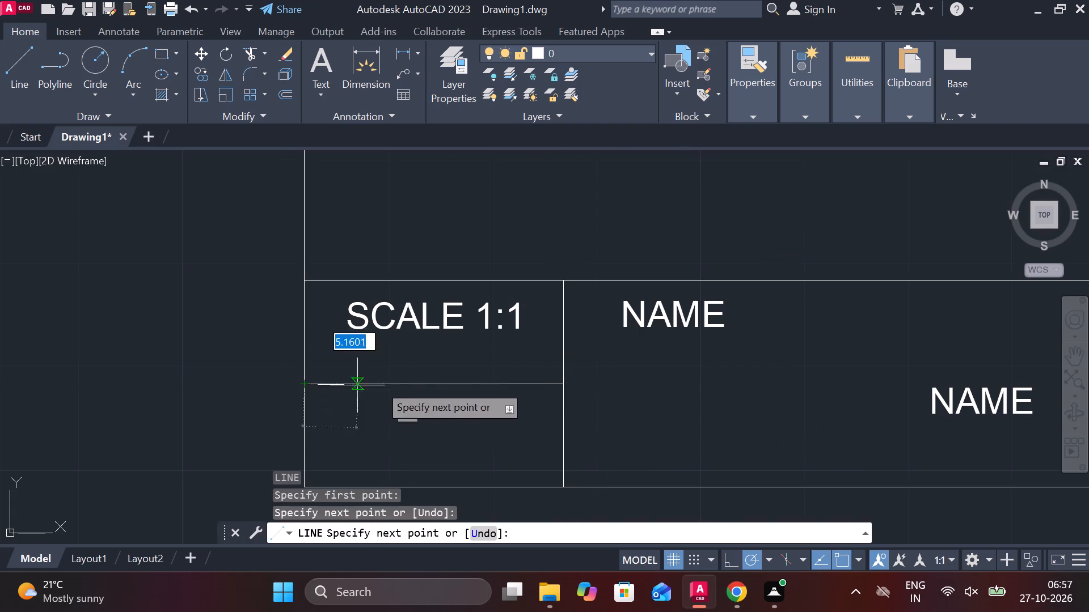
{"action": "key", "text": "Escape"}
Change the NAME text in the cell beside SCALE 1:1 to TITLE.
{"action": "middle_click_drag", "start_coordinate": [676, 417], "coordinate": [562, 452]}
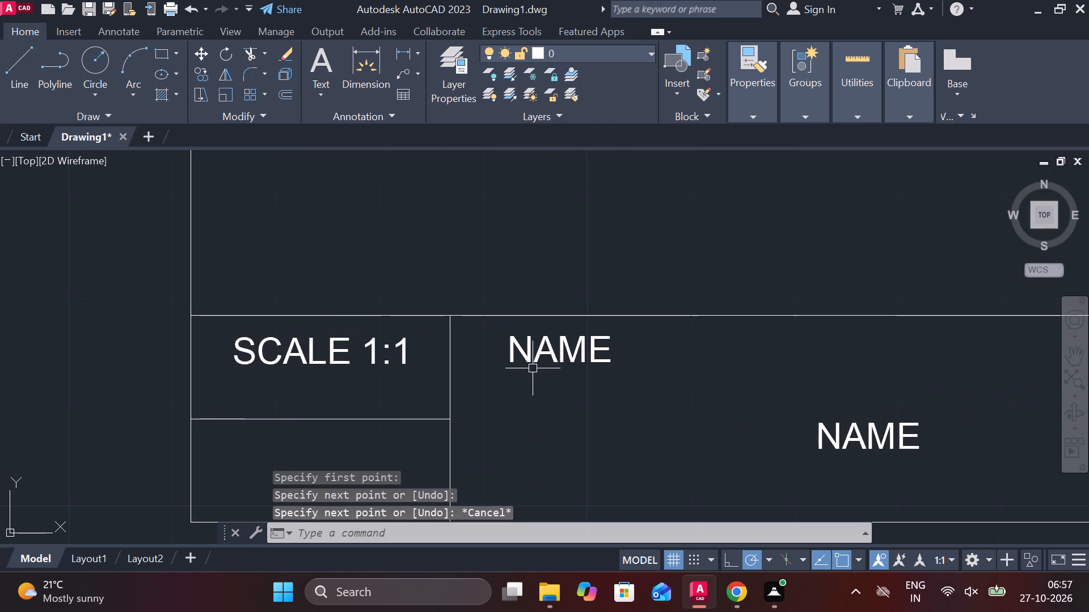
{"action": "triple_click", "coordinate": [533, 366]}
{"action": "key", "text": "Escape"}
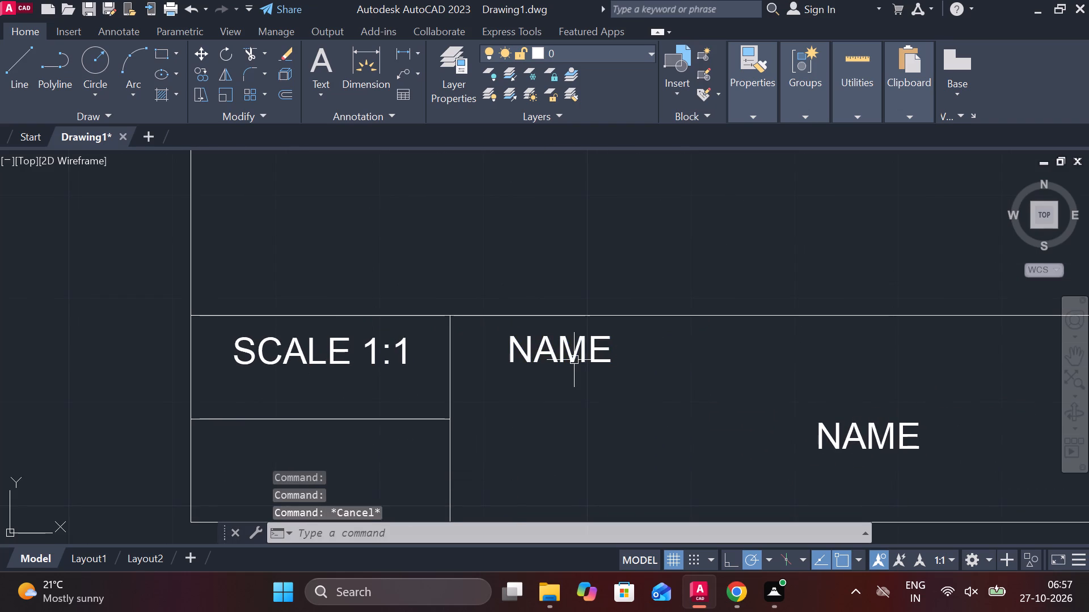
{"action": "double_click", "coordinate": [579, 350]}
{"action": "key", "text": "Right"}
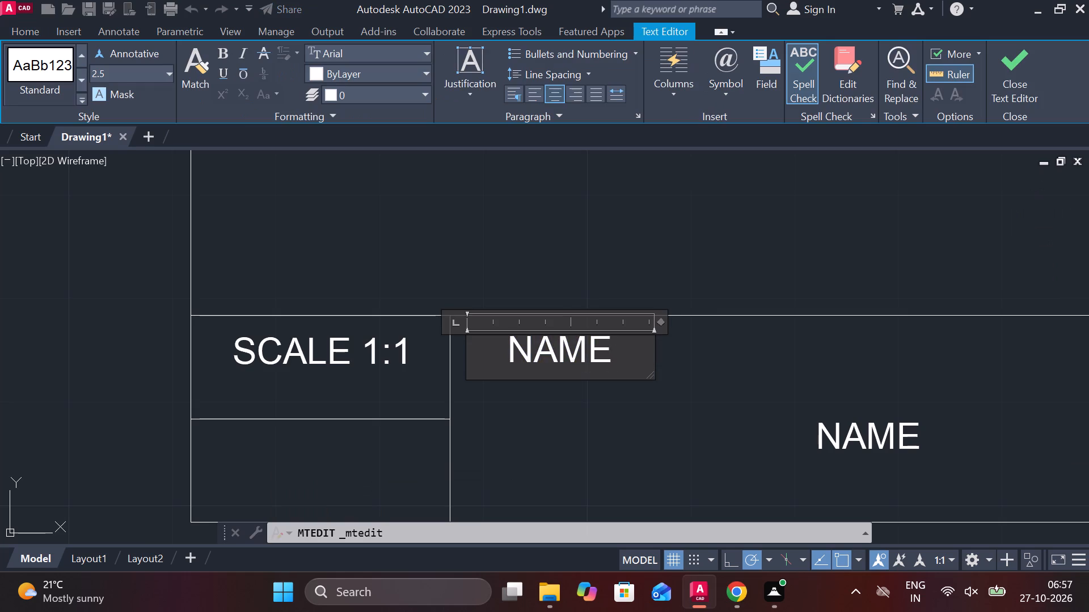
{"action": "key", "text": "BackSpace"}
{"action": "key", "text": "BackSpace"}
{"action": "key", "text": "BackSpace"}
{"action": "key", "text": "BackSpace"}
{"action": "type", "text": "TI"}
{"action": "type", "text": "TLE"}
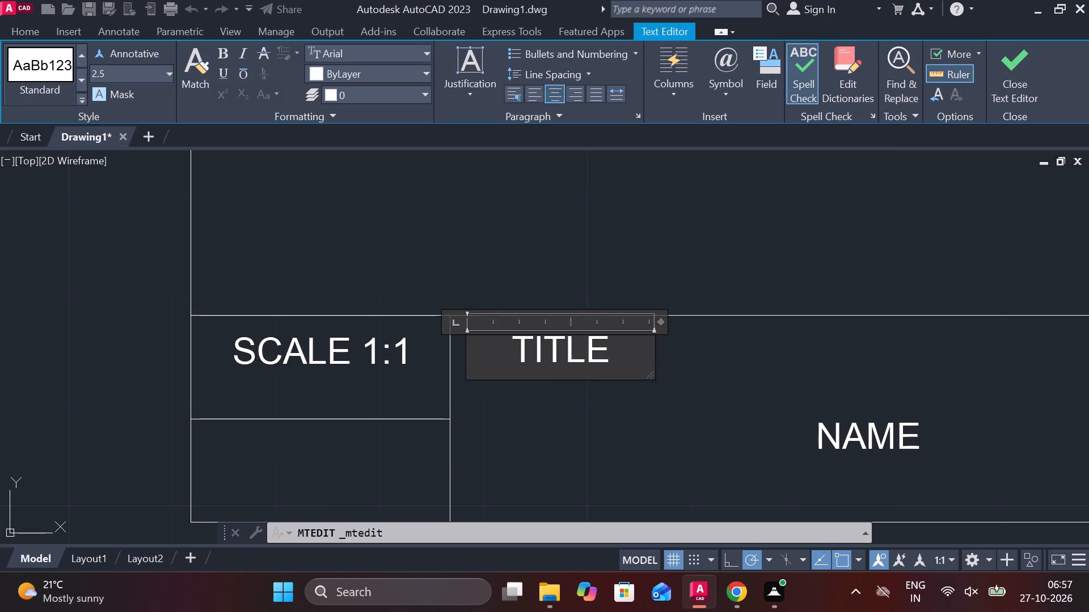
{"action": "left_click", "coordinate": [689, 398]}
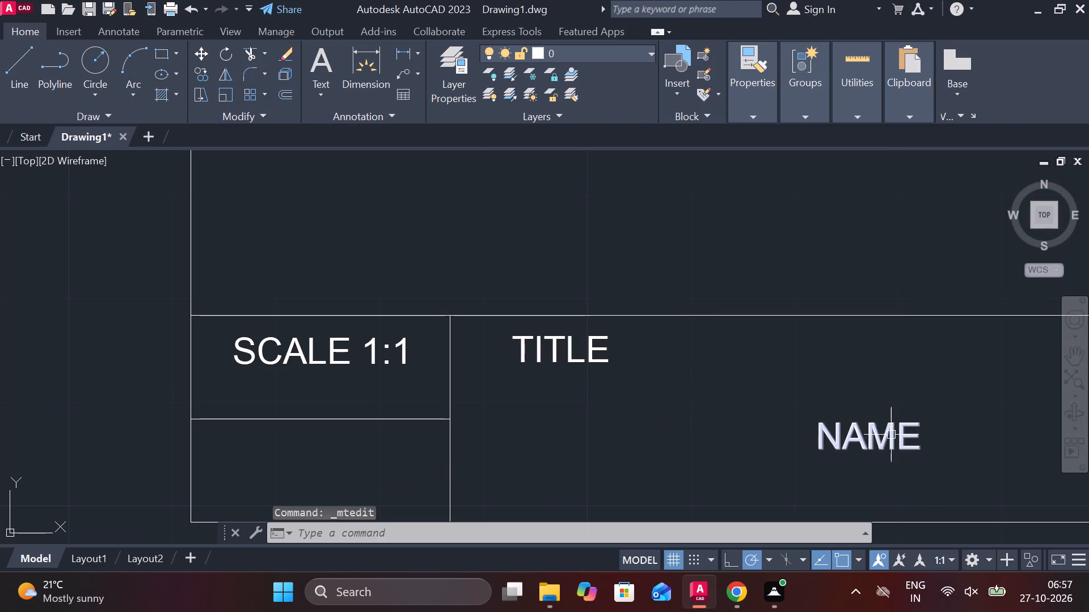
Replace the NAME text below and beside TITLE with MECHANICAL SUPPORT BRACKET and widen its text frame.
{"action": "double_click", "coordinate": [891, 435]}
{"action": "left_click_drag", "start_coordinate": [919, 448], "coordinate": [907, 448]}
{"action": "left_click_drag", "start_coordinate": [901, 448], "coordinate": [880, 446]}
{"action": "left_click_drag", "start_coordinate": [850, 445], "coordinate": [842, 444]}
{"action": "left_click_drag", "start_coordinate": [822, 443], "coordinate": [795, 443]}
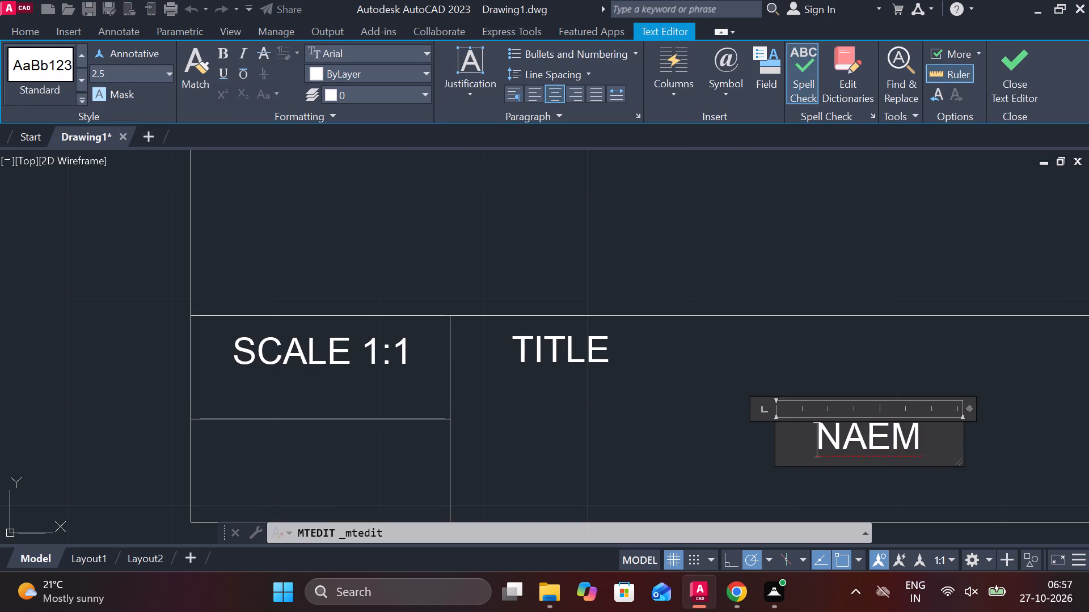
{"action": "left_click", "coordinate": [795, 443]}
{"action": "left_click", "coordinate": [927, 423]}
{"action": "key", "text": "BackSpace"}
{"action": "key", "text": "BackSpace"}
{"action": "key", "text": "BackSpace"}
{"action": "key", "text": "BackSpace"}
{"action": "type", "text": "MECHANICA"}
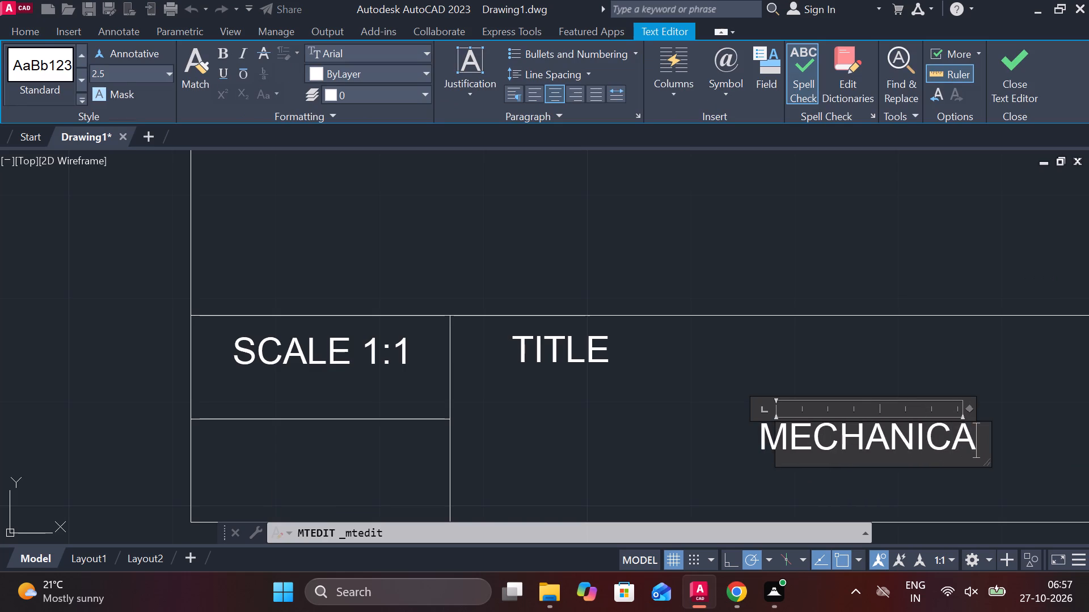
{"action": "type", "text": "L SUPPORT BRACKET"}
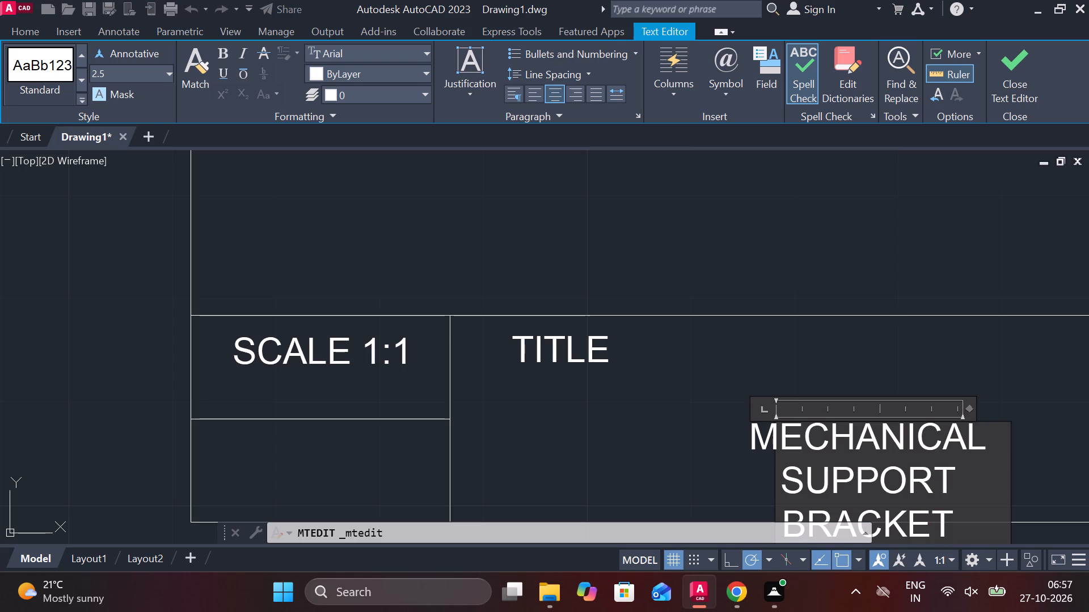
{"action": "scroll", "coordinate": [1053, 447], "scroll_direction": "down", "scroll_amount": 1}
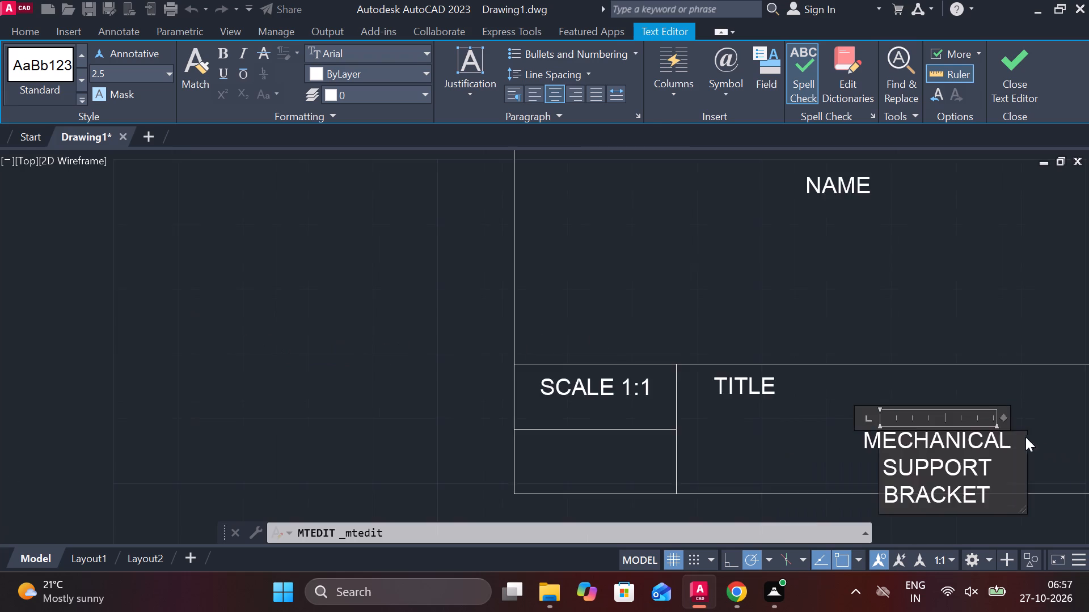
{"action": "scroll", "coordinate": [1013, 435], "scroll_direction": "down", "scroll_amount": 1}
{"action": "middle_click_drag", "start_coordinate": [1009, 433], "coordinate": [670, 443]}
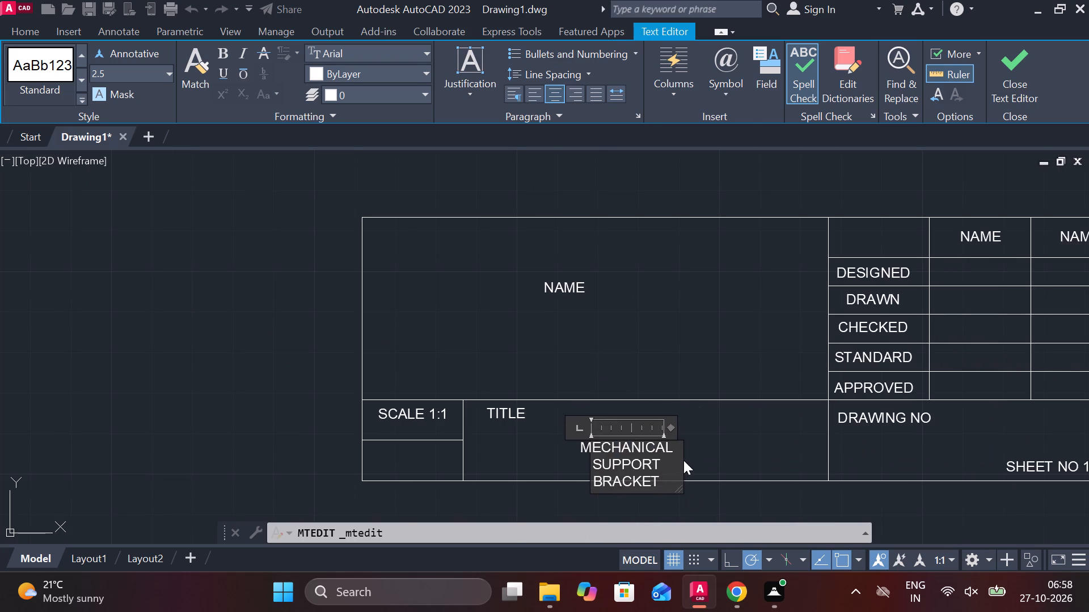
{"action": "left_click_drag", "start_coordinate": [682, 459], "coordinate": [797, 439]}
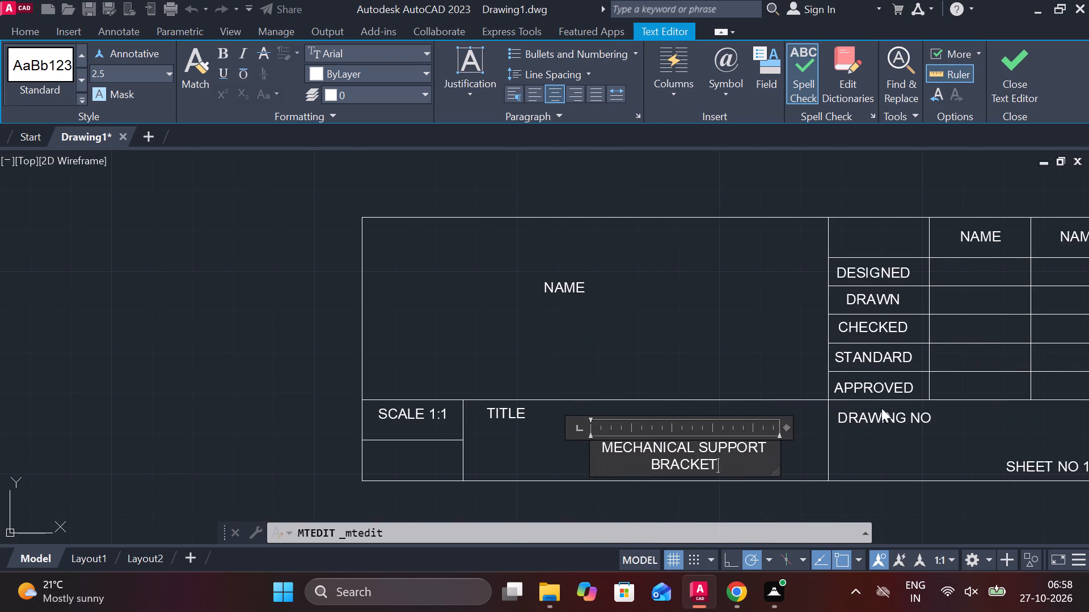
{"action": "left_click", "coordinate": [1001, 79]}
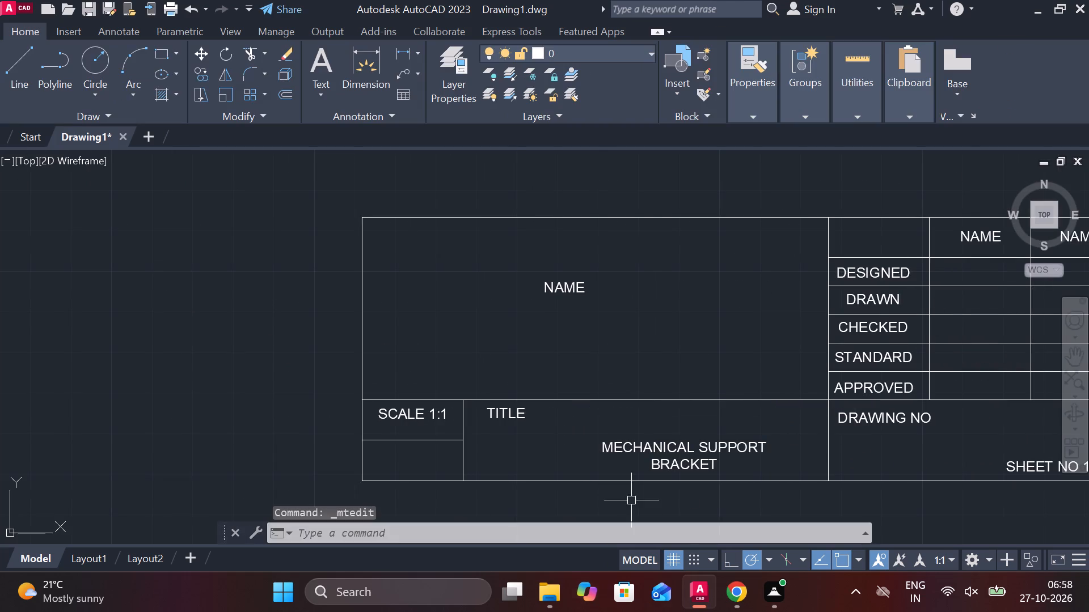
Move the MECHANICAL SUPPORT BRACKET text left within the title cell and widen its frame by about 21 units to fit one line.
{"action": "left_click", "coordinate": [649, 457]}
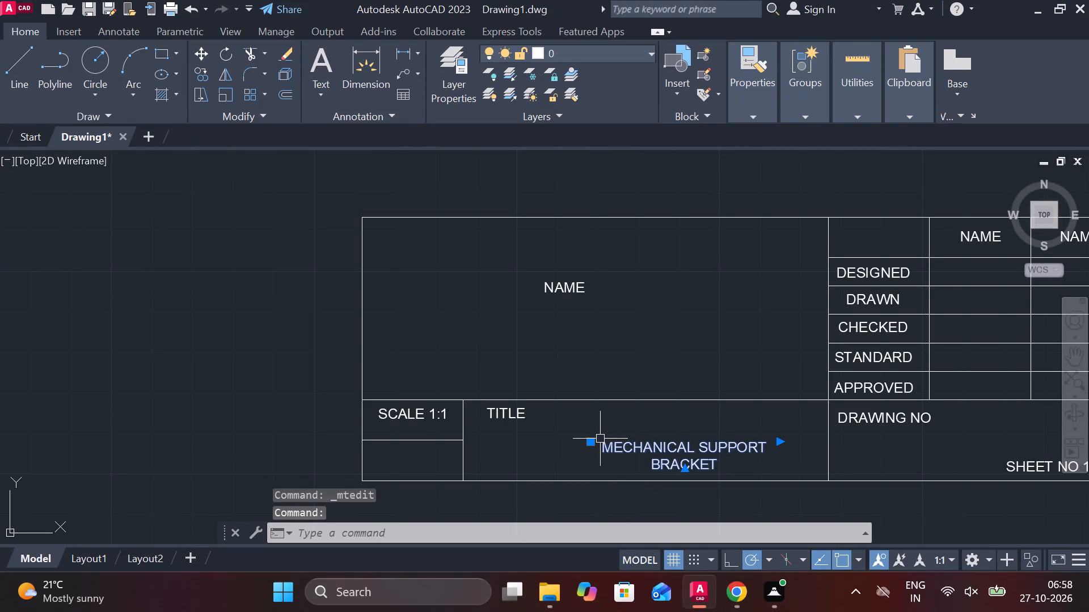
{"action": "left_click", "coordinate": [592, 441]}
{"action": "left_click", "coordinate": [516, 435]}
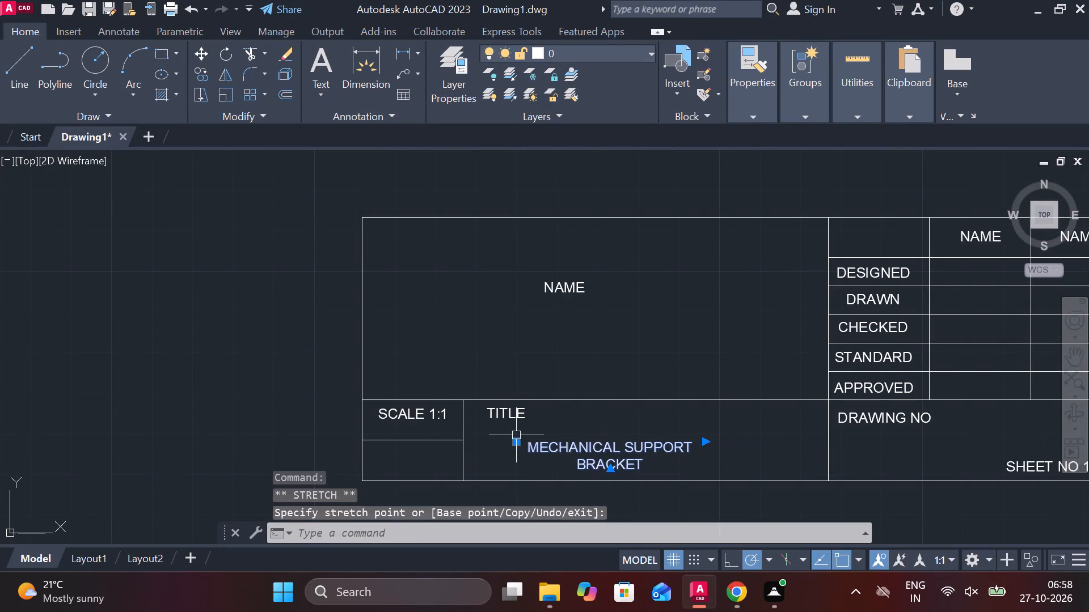
{"action": "left_click", "coordinate": [706, 443]}
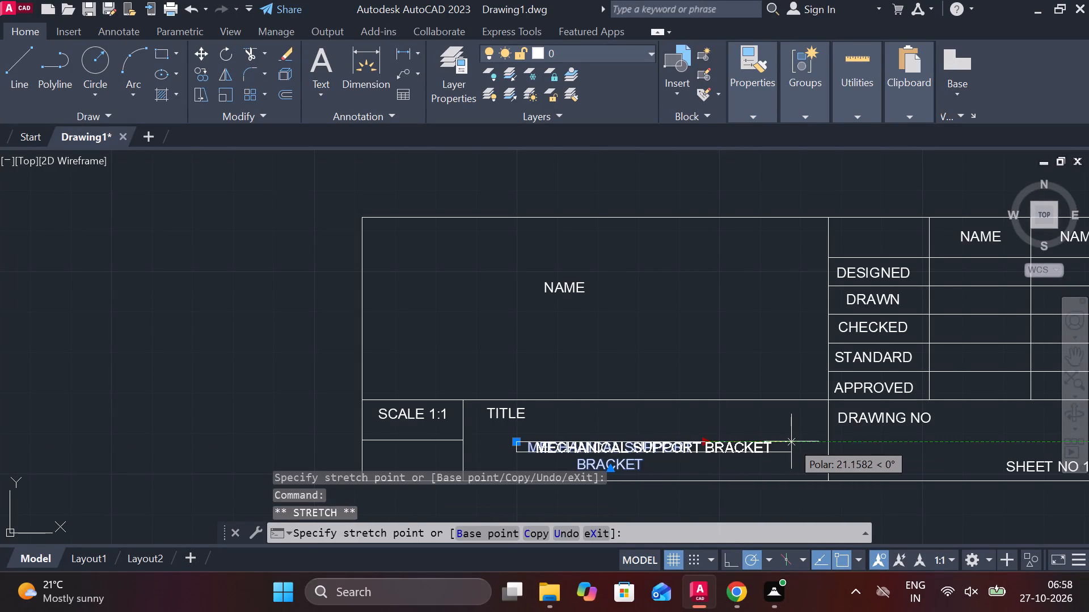
{"action": "left_click", "coordinate": [791, 441]}
{"action": "left_click", "coordinate": [745, 345]}
{"action": "key", "text": "Escape"}
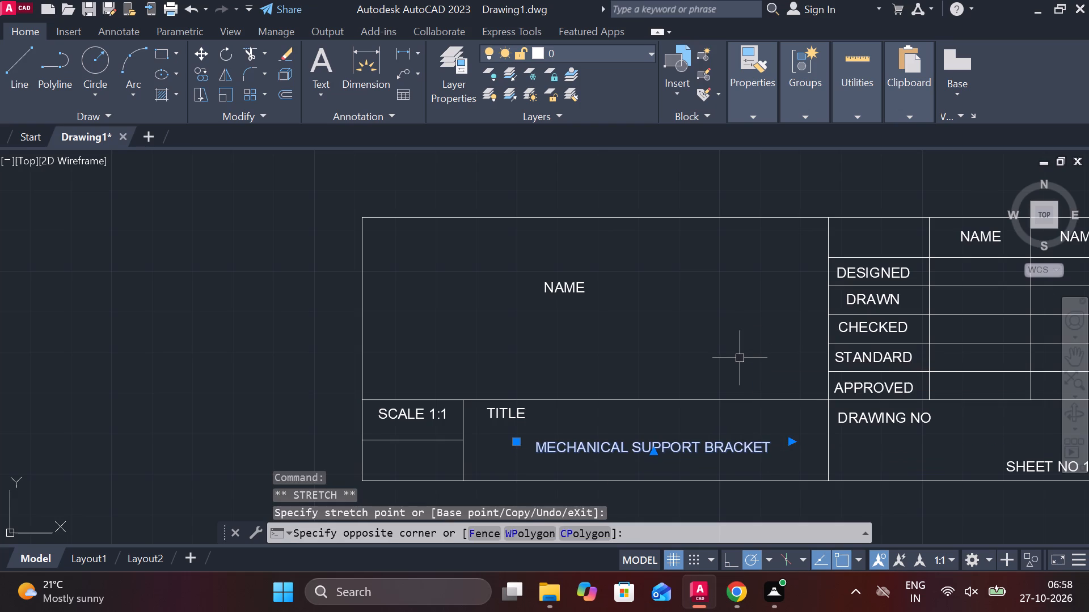
{"action": "key", "text": "Escape"}
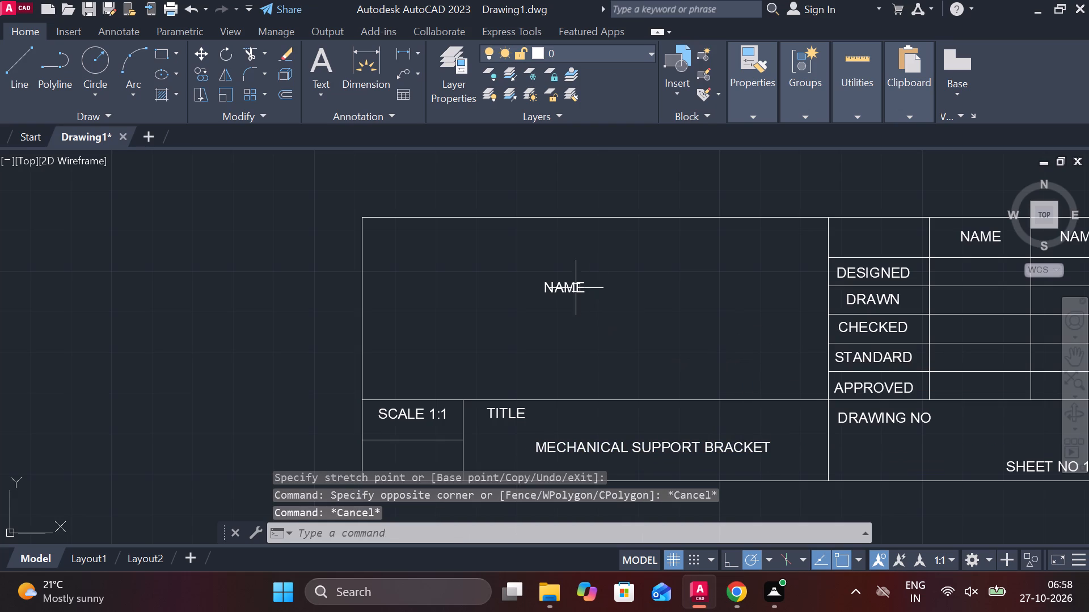
Replace the NAME text in the large upper-left title block cell with AUTO CAD at text height 10 and widen its frame.
{"action": "double_click", "coordinate": [566, 290]}
{"action": "left_click_drag", "start_coordinate": [593, 288], "coordinate": [576, 290]}
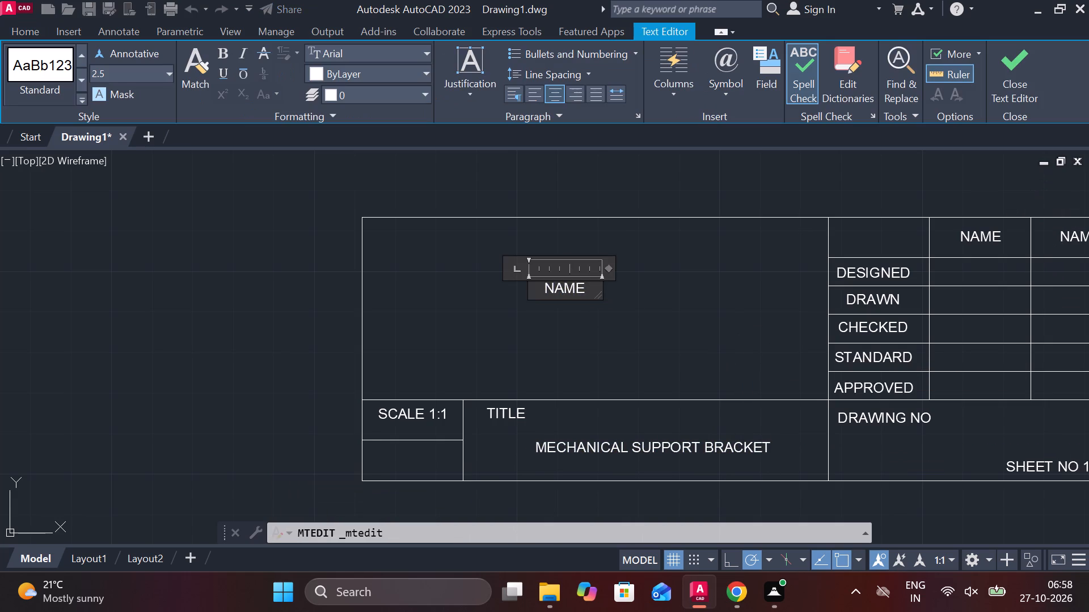
{"action": "left_click_drag", "start_coordinate": [576, 290], "coordinate": [535, 294]}
{"action": "left_click", "coordinate": [139, 77]}
{"action": "type", "text": "10"}
{"action": "key", "text": "Return"}
{"action": "type", "text": "AUTO CAD"}
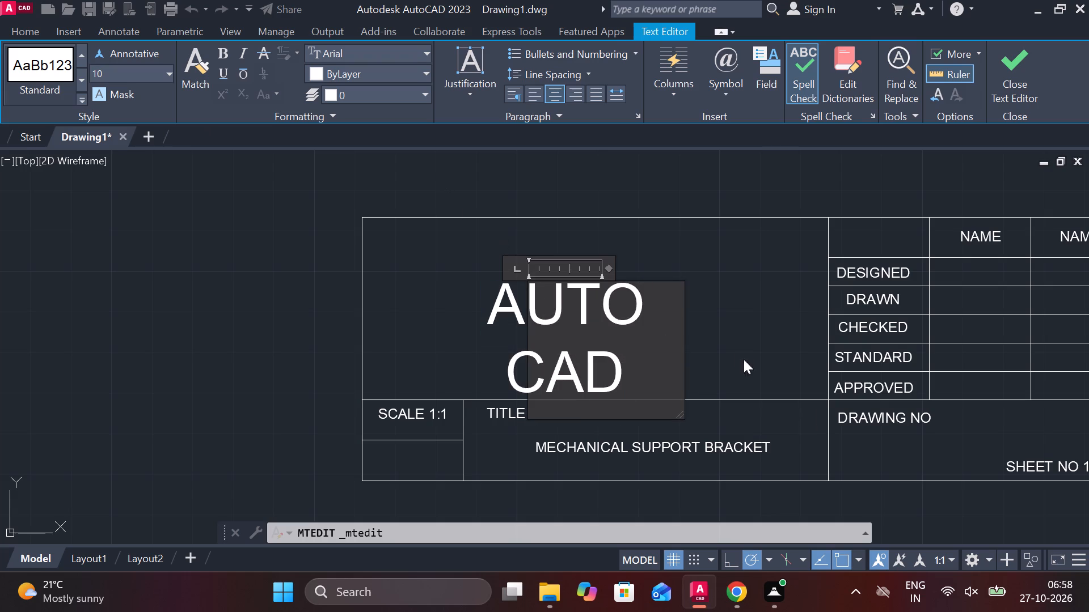
{"action": "left_click_drag", "start_coordinate": [681, 332], "coordinate": [789, 332]}
{"action": "left_click_drag", "start_coordinate": [839, 331], "coordinate": [901, 328]}
{"action": "left_click", "coordinate": [904, 328]}
{"action": "key", "text": "Escape"}
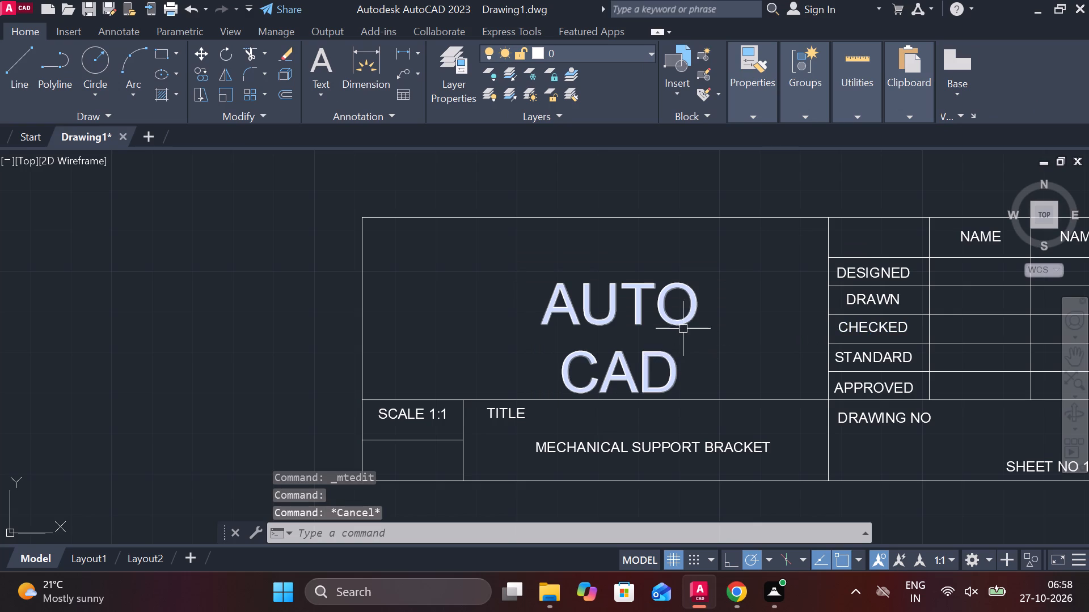
Widen the AUTO CAD text frame to fit one line and move the text left to the middle of the large cell.
{"action": "middle_click_drag", "start_coordinate": [669, 326], "coordinate": [610, 317]}
{"action": "left_click", "coordinate": [553, 301]}
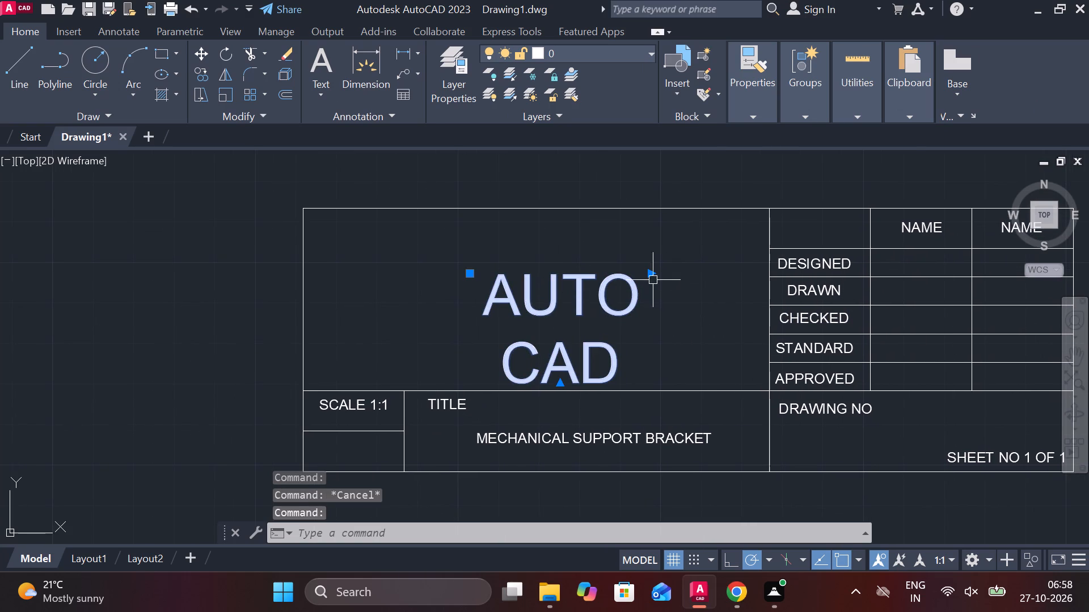
{"action": "left_click_drag", "start_coordinate": [648, 273], "coordinate": [859, 306]}
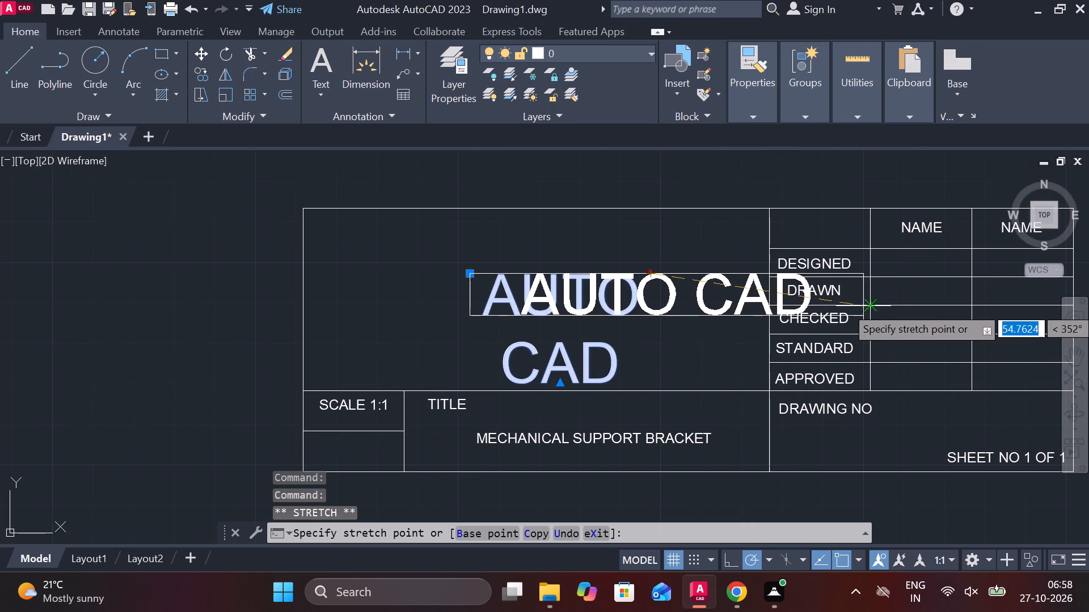
{"action": "left_click_drag", "start_coordinate": [859, 306], "coordinate": [841, 307]}
{"action": "left_click", "coordinate": [826, 232]}
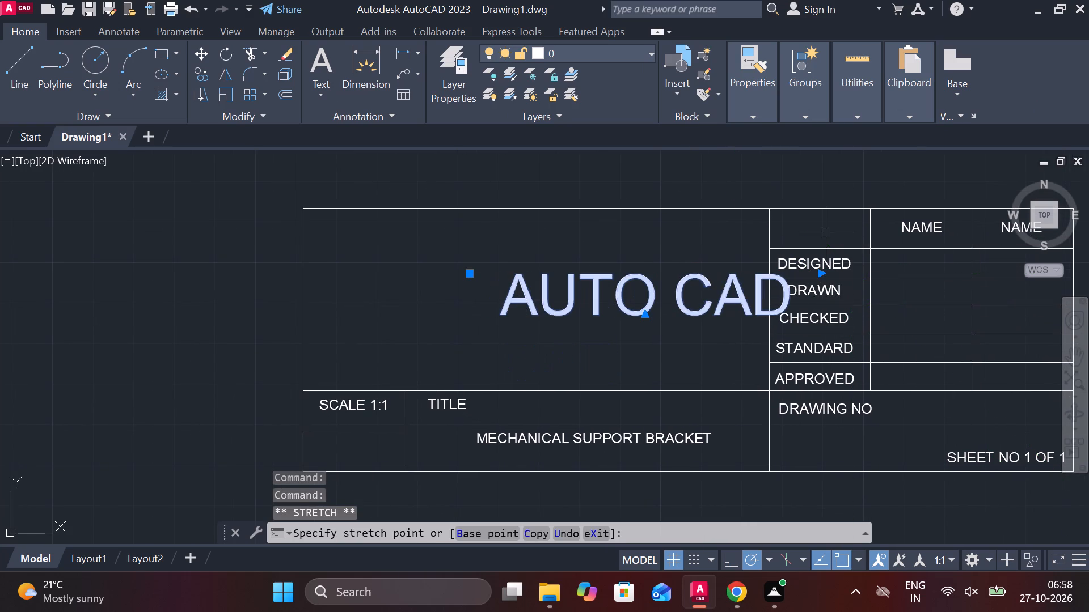
{"action": "left_click", "coordinate": [466, 277]}
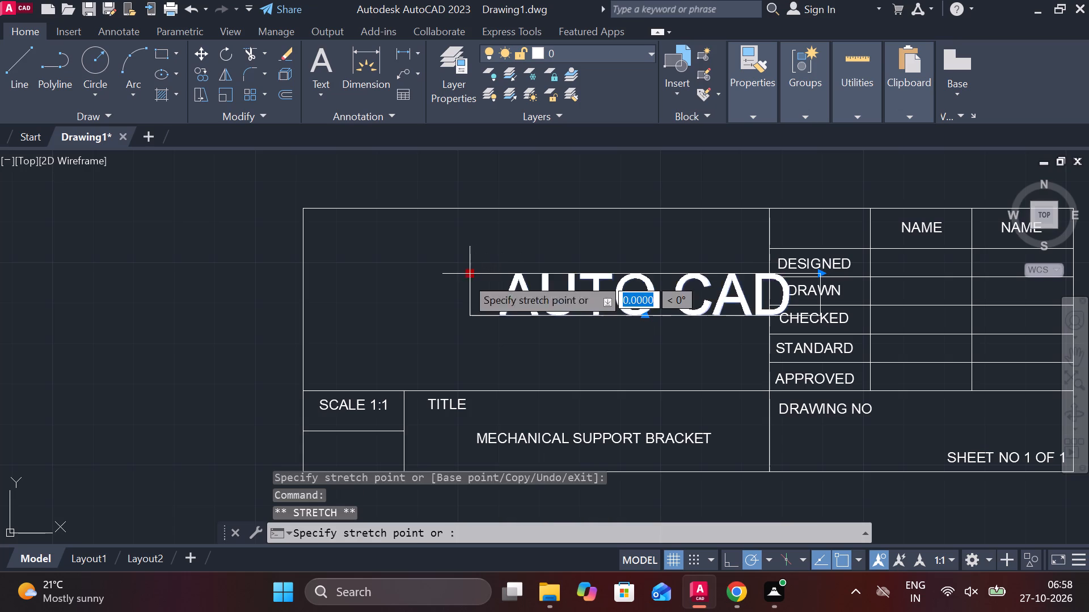
{"action": "left_click", "coordinate": [364, 279]}
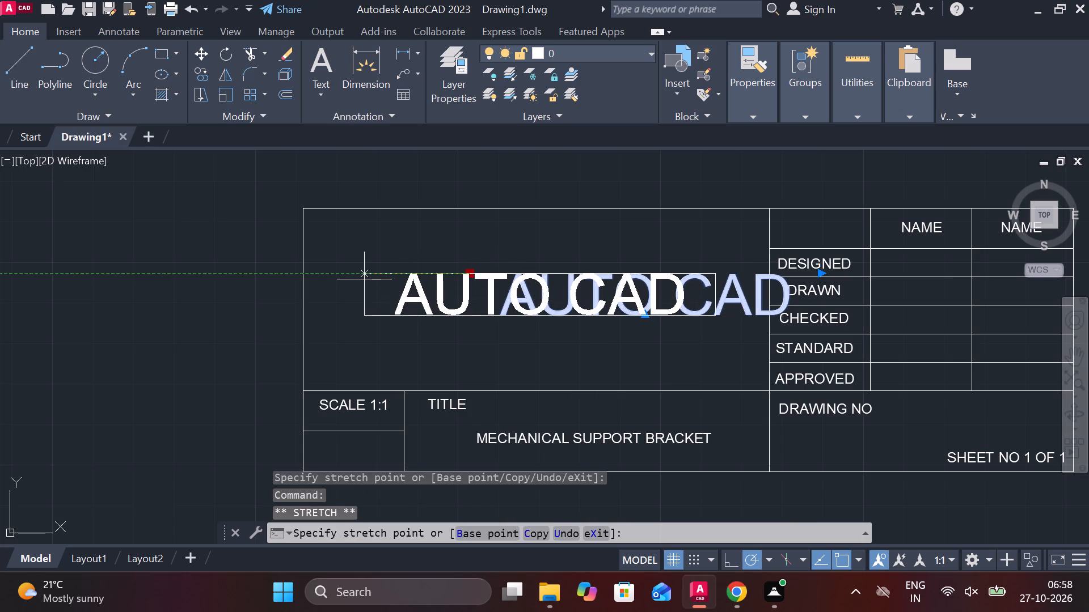
{"action": "key", "text": "Escape"}
{"action": "scroll", "coordinate": [539, 301], "scroll_direction": "down", "scroll_amount": 2}
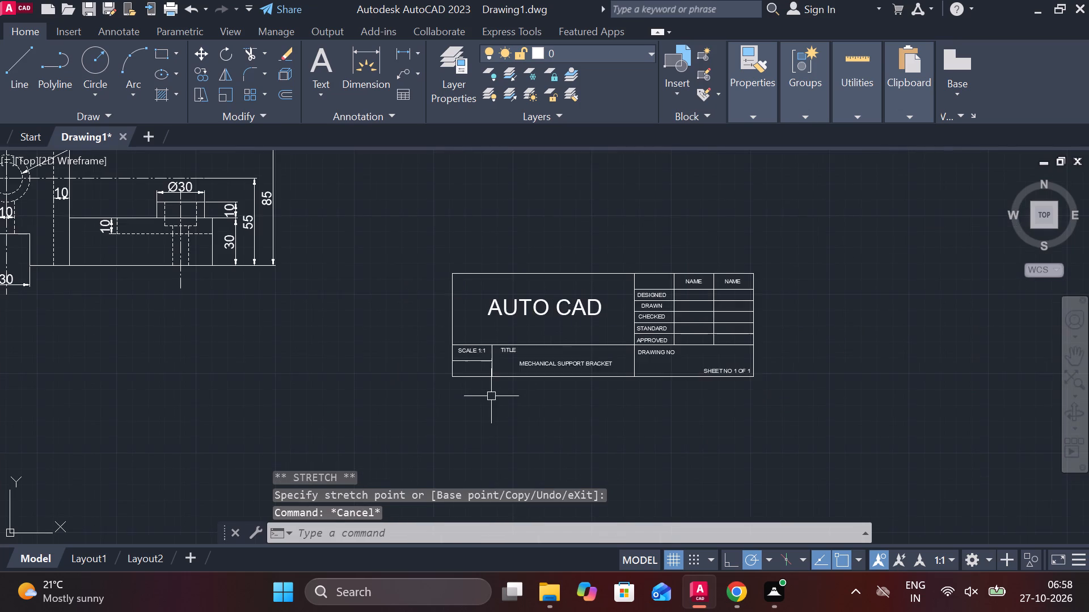
Move the SCALE 1:1 text slightly down so it sits midway between its cell's upper and lower lines.
{"action": "scroll", "coordinate": [489, 393], "scroll_direction": "up", "scroll_amount": 3}
{"action": "middle_click_drag", "start_coordinate": [437, 363], "coordinate": [504, 385]}
{"action": "scroll", "coordinate": [389, 331], "scroll_direction": "up", "scroll_amount": 2}
{"action": "middle_click_drag", "start_coordinate": [442, 333], "coordinate": [448, 381]}
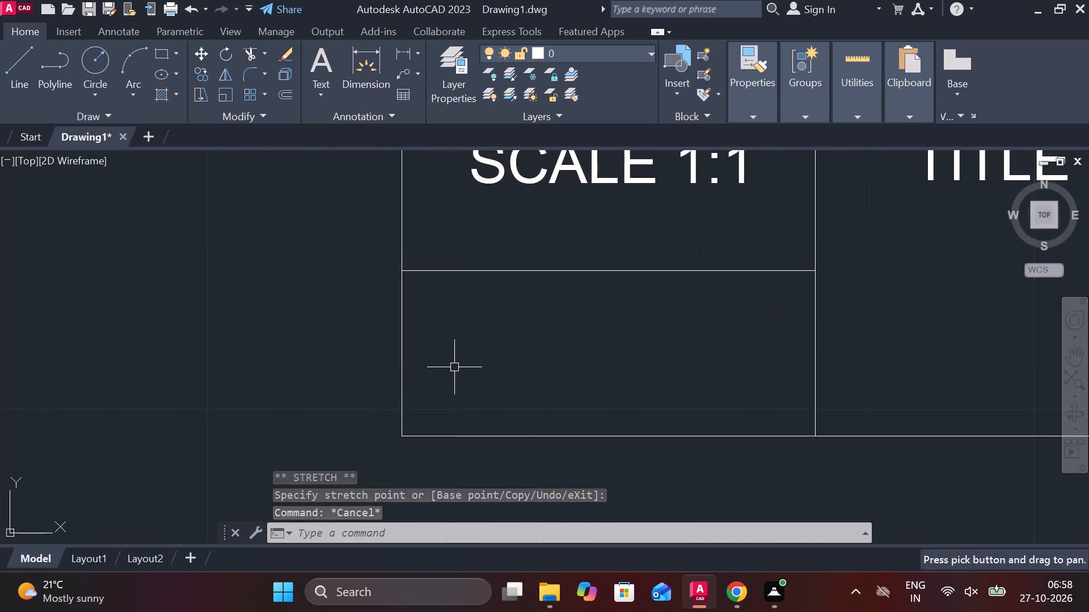
{"action": "scroll", "coordinate": [459, 355], "scroll_direction": "down", "scroll_amount": 1}
{"action": "scroll", "coordinate": [506, 253], "scroll_direction": "up", "scroll_amount": 1}
{"action": "left_click", "coordinate": [536, 228]}
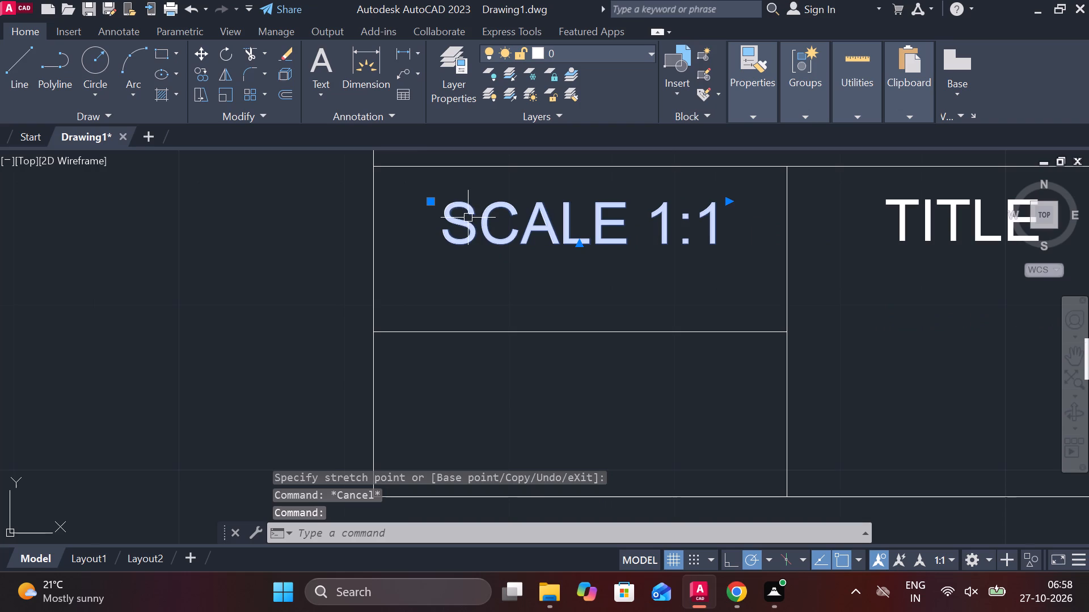
{"action": "left_click", "coordinate": [428, 202]}
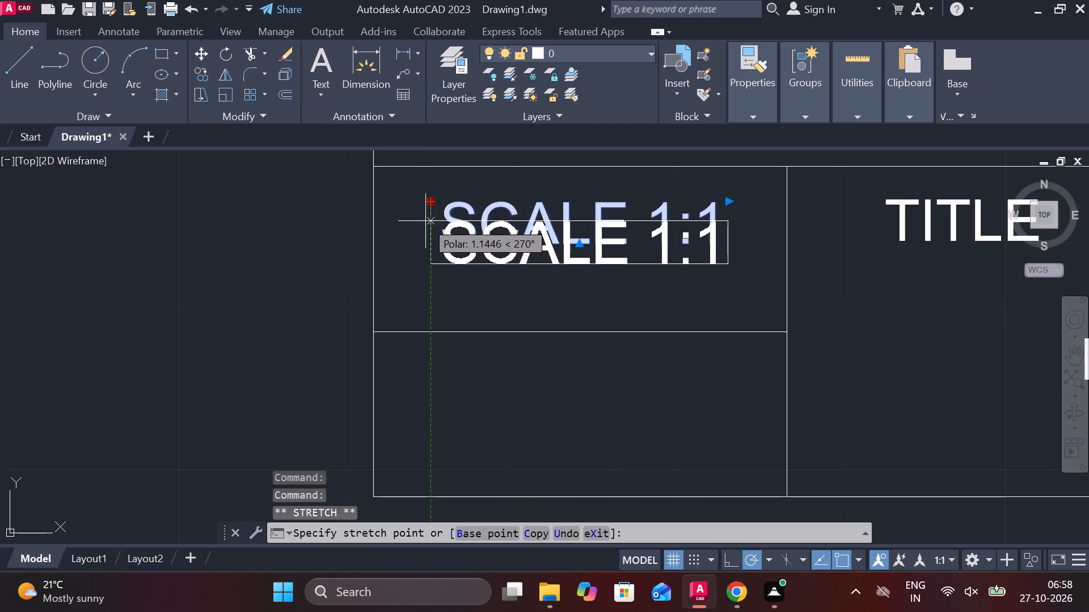
{"action": "left_click", "coordinate": [427, 227]}
{"action": "key", "text": "Escape"}
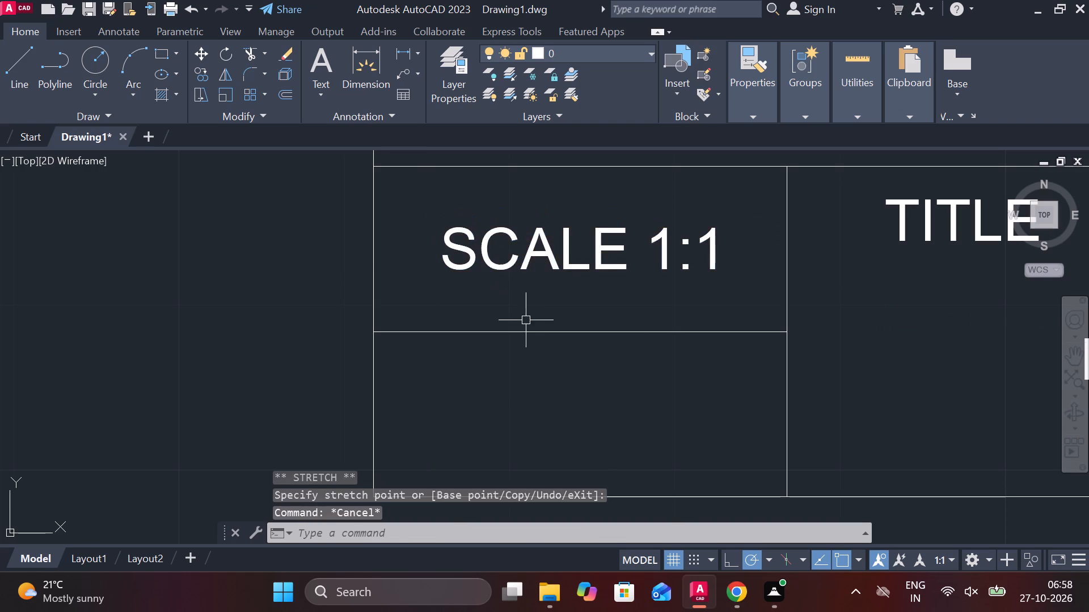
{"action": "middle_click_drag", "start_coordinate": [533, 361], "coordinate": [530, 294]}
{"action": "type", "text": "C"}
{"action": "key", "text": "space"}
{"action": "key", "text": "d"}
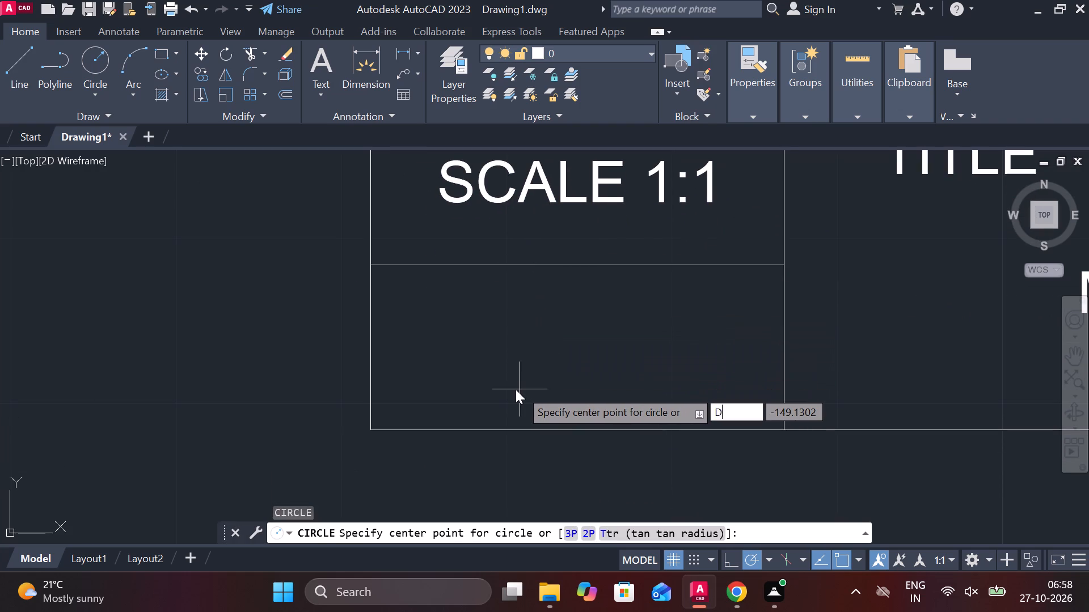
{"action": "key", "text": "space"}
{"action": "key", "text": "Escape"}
Draw two concentric circles of diameter 3 and 5 in the left half of the cell below SCALE 1:1.
{"action": "type", "text": "C"}
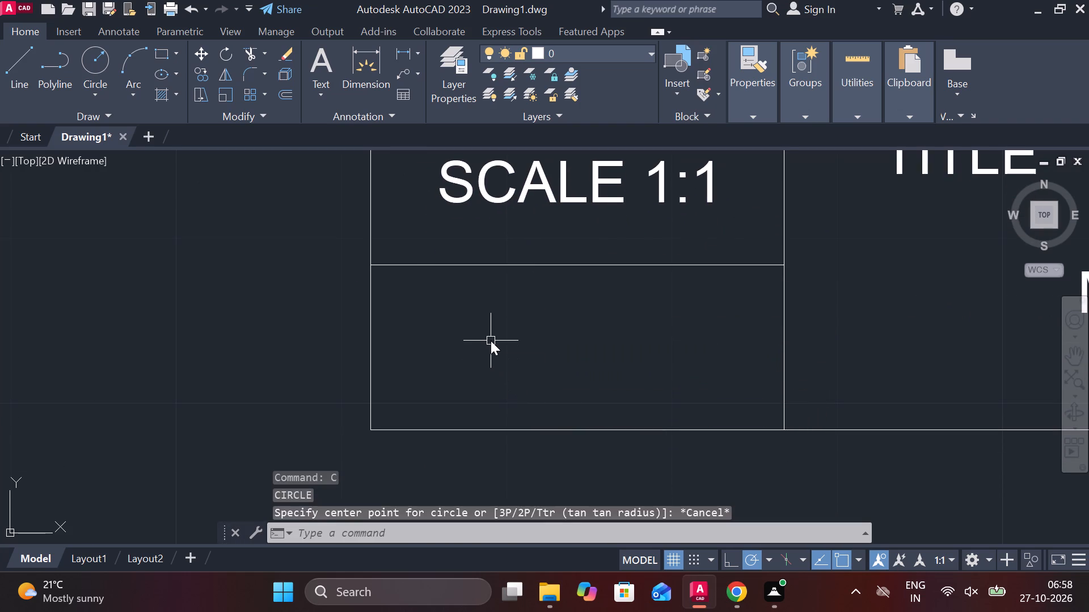
{"action": "key", "text": "space"}
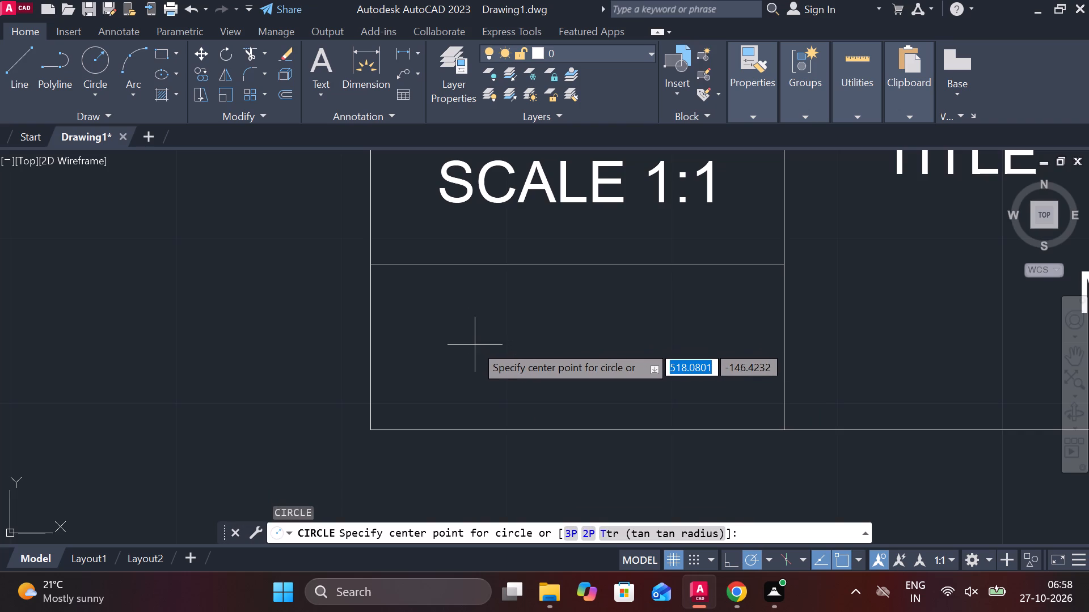
{"action": "left_click", "coordinate": [475, 345]}
{"action": "type", "text": "D 3"}
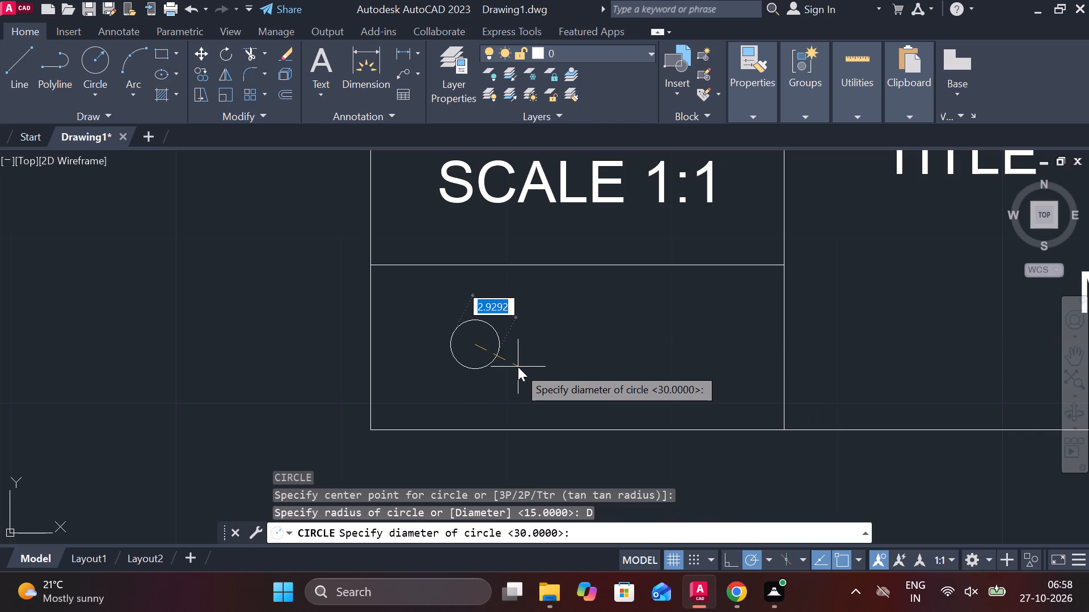
{"action": "key", "text": "space"}
{"action": "type", "text": "C"}
{"action": "key", "text": "space"}
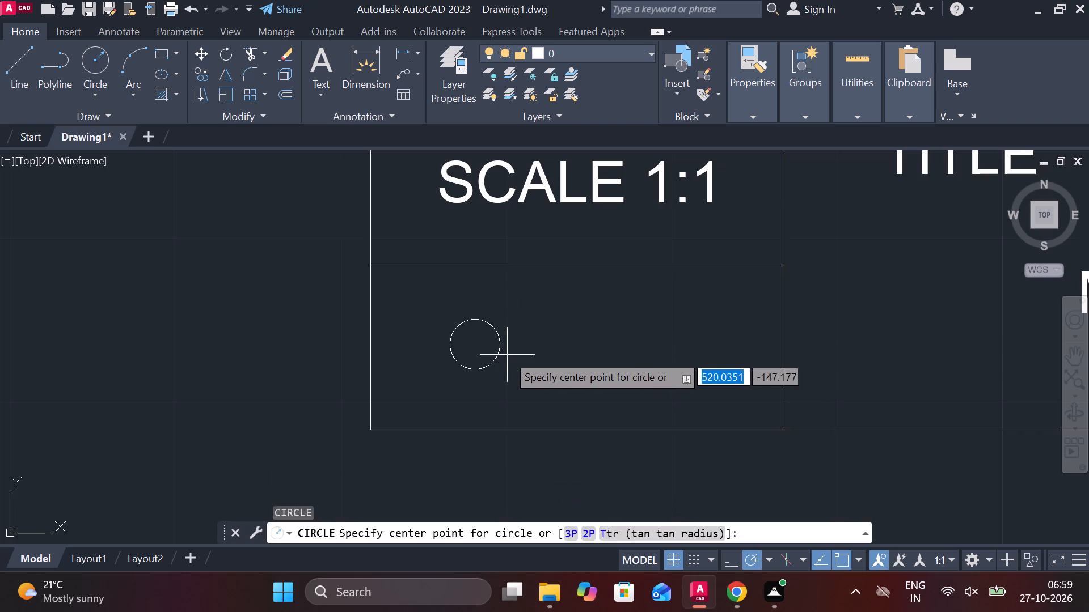
{"action": "left_click", "coordinate": [483, 343]}
{"action": "key", "text": "d"}
{"action": "key", "text": "space"}
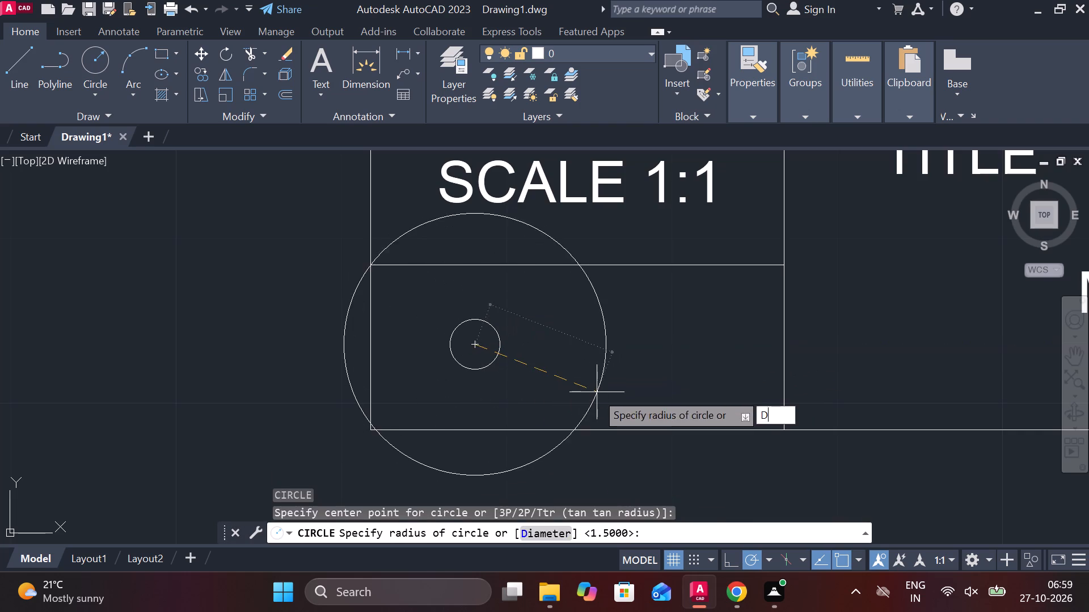
{"action": "type", "text": "5"}
{"action": "key", "text": "space"}
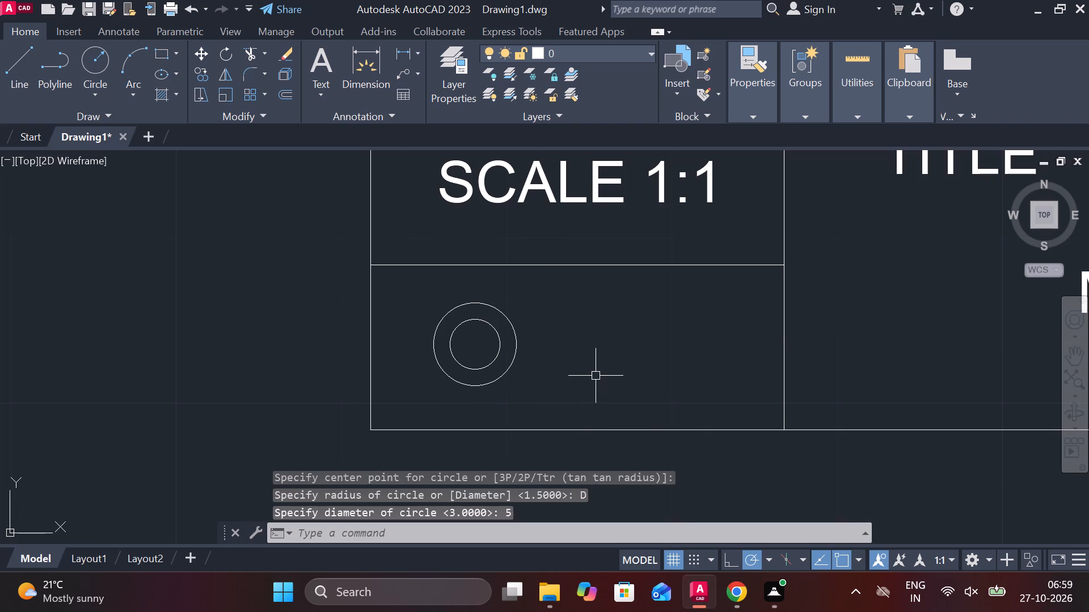
{"action": "key", "text": "Escape"}
Draw a tapered cone outline beside the circles with lines, its near edge matching the inner circle's height and far edge the outer's.
{"action": "key", "text": "l"}
{"action": "key", "text": "Return"}
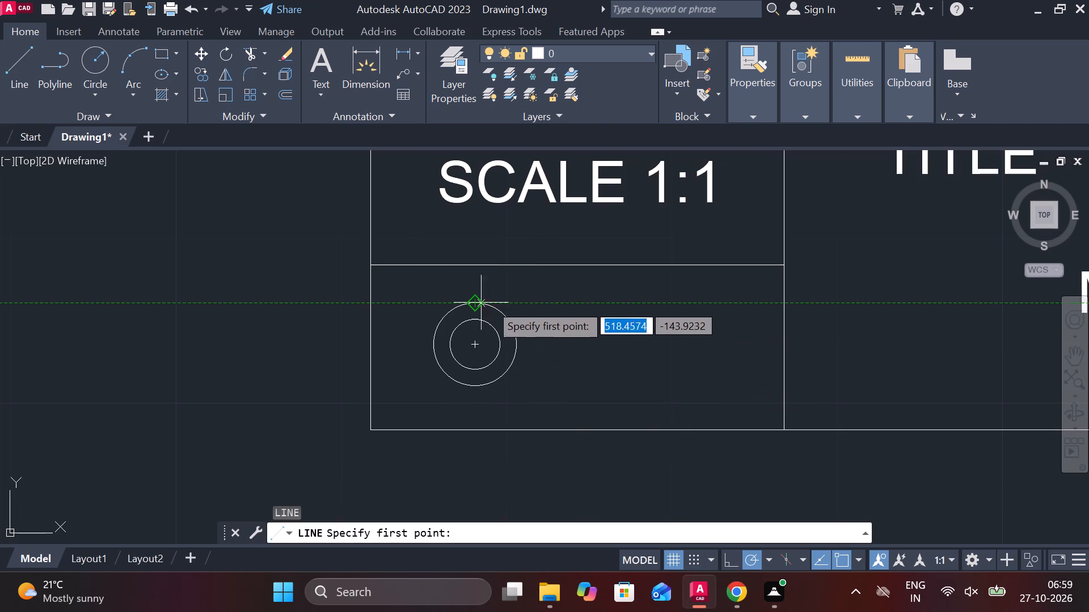
{"action": "left_click", "coordinate": [631, 298]}
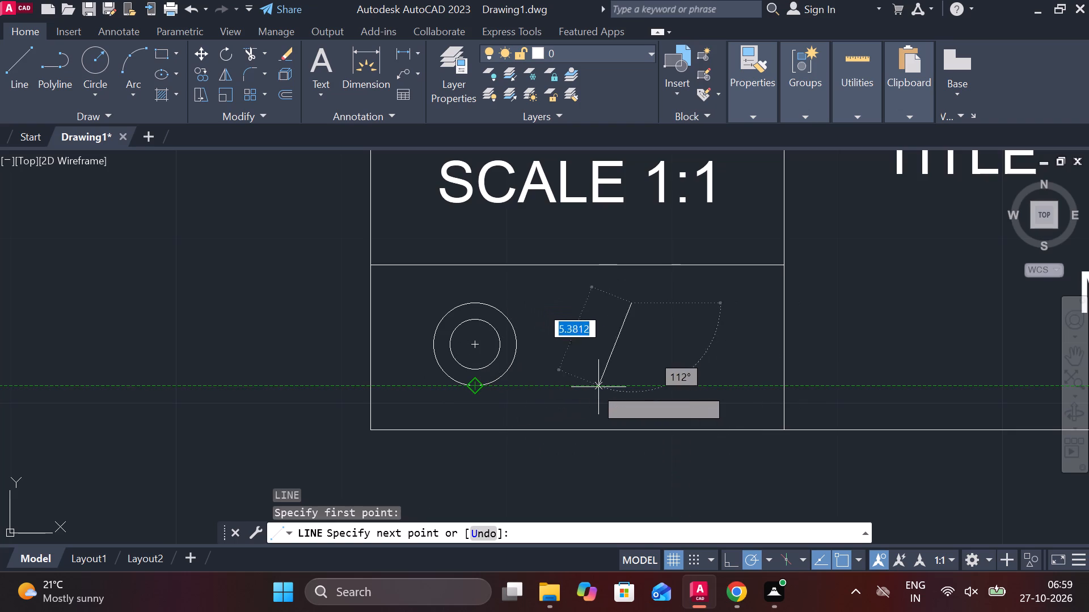
{"action": "left_click", "coordinate": [620, 385]}
{"action": "key", "text": "Escape"}
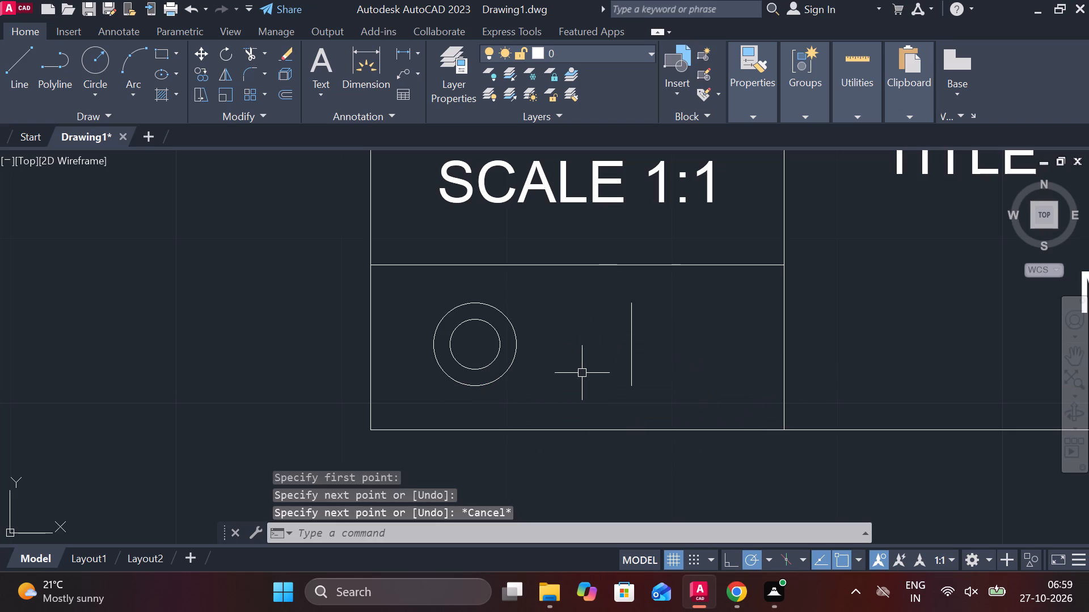
{"action": "key", "text": "space"}
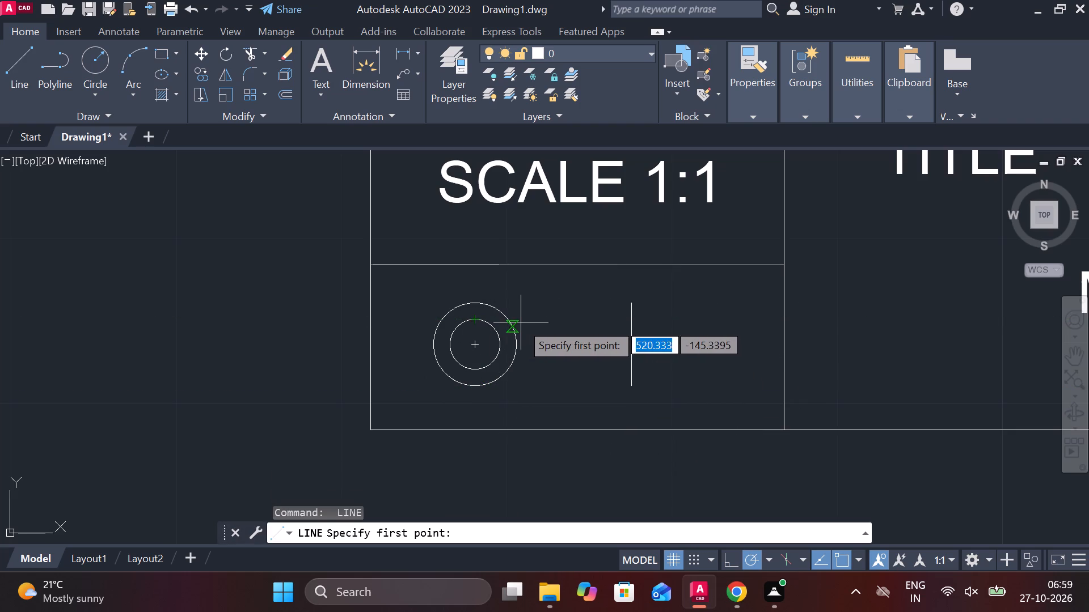
{"action": "left_click", "coordinate": [547, 322]}
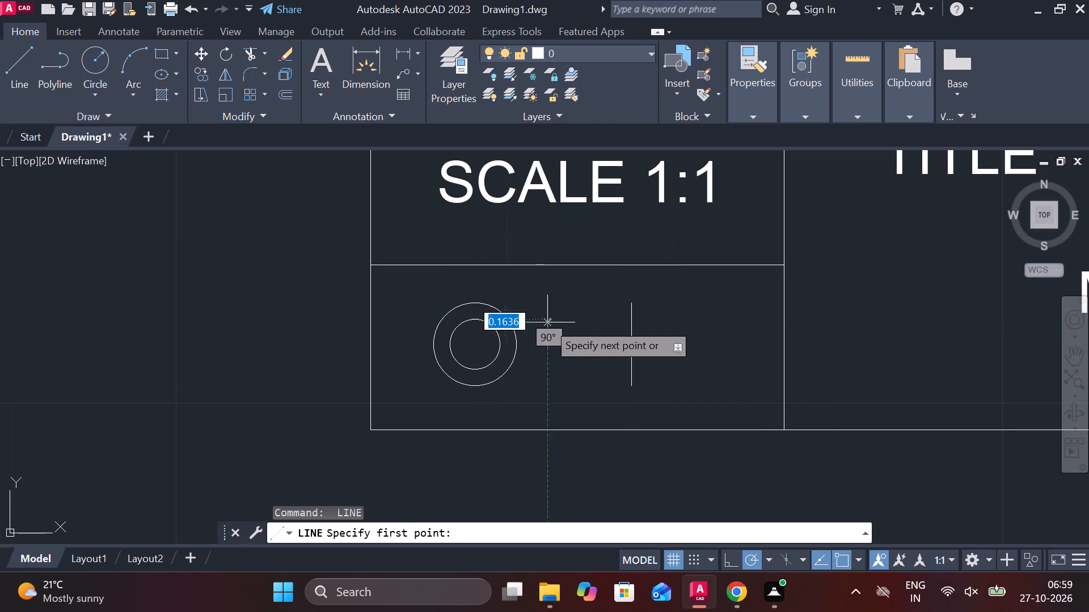
{"action": "left_click", "coordinate": [626, 306]}
{"action": "key", "text": "Escape"}
{"action": "key", "text": "space"}
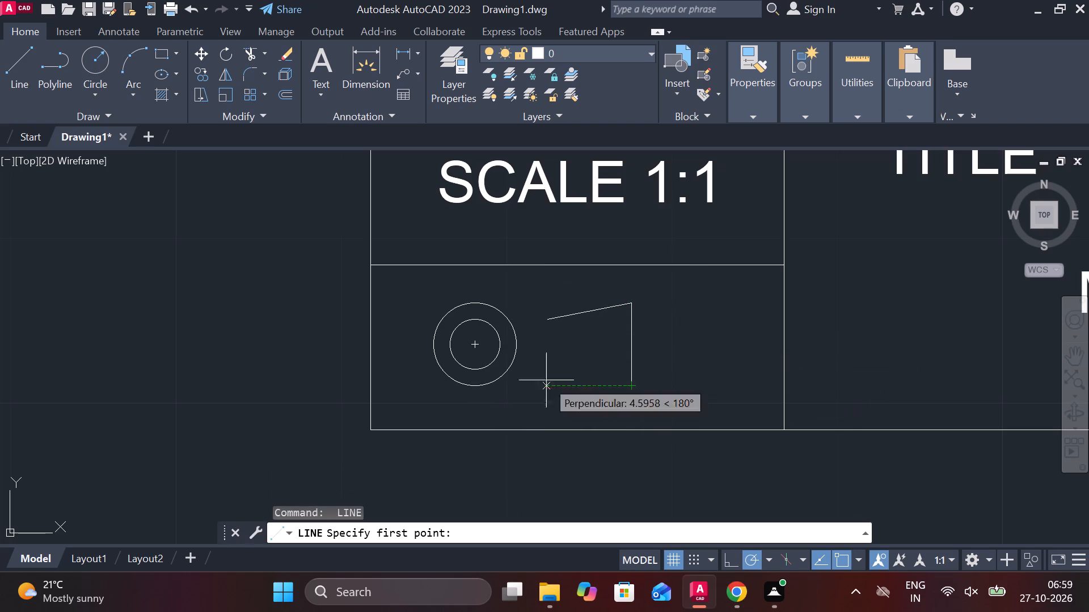
{"action": "left_click", "coordinate": [548, 328]}
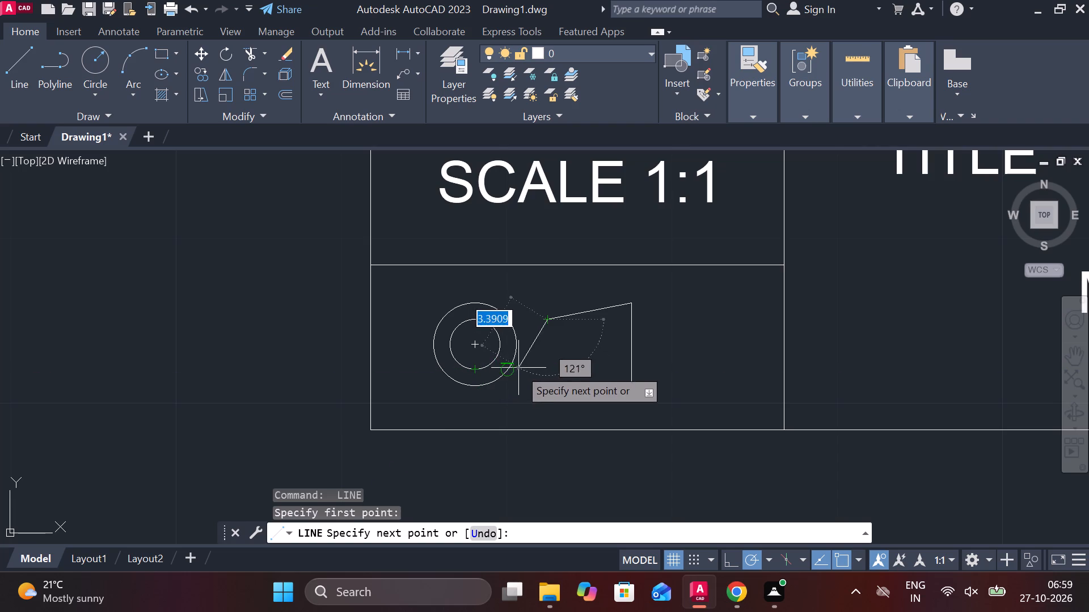
{"action": "left_click", "coordinate": [539, 368]}
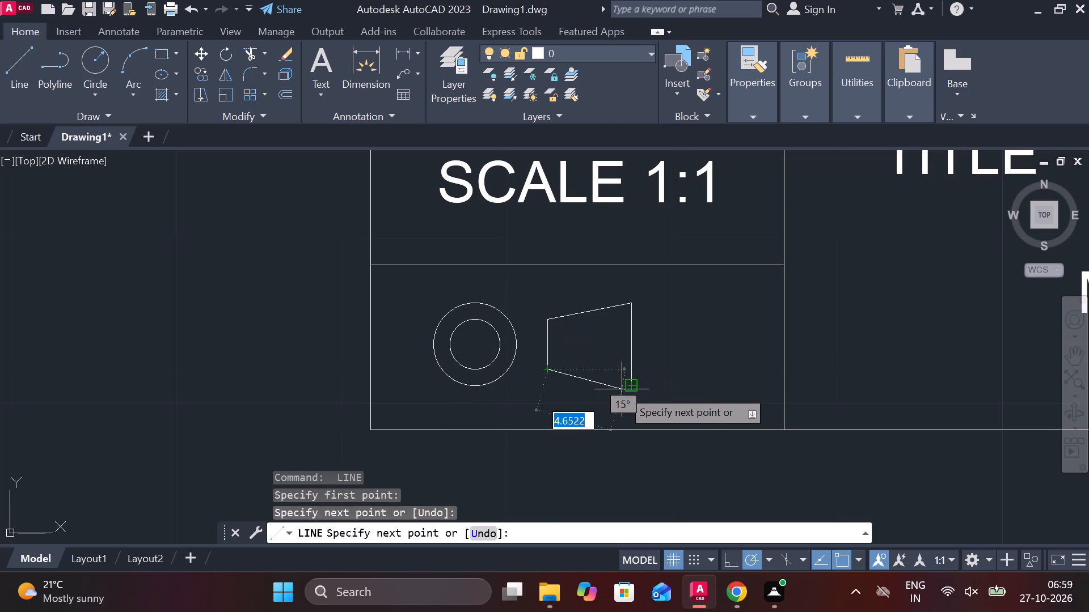
{"action": "left_click", "coordinate": [624, 389]}
{"action": "key", "text": "Escape"}
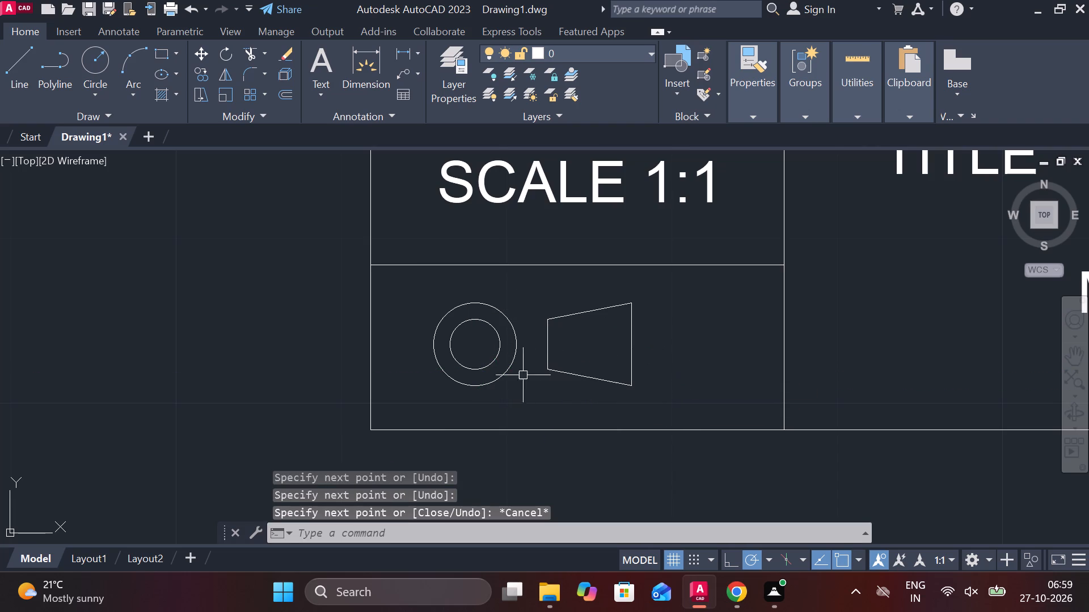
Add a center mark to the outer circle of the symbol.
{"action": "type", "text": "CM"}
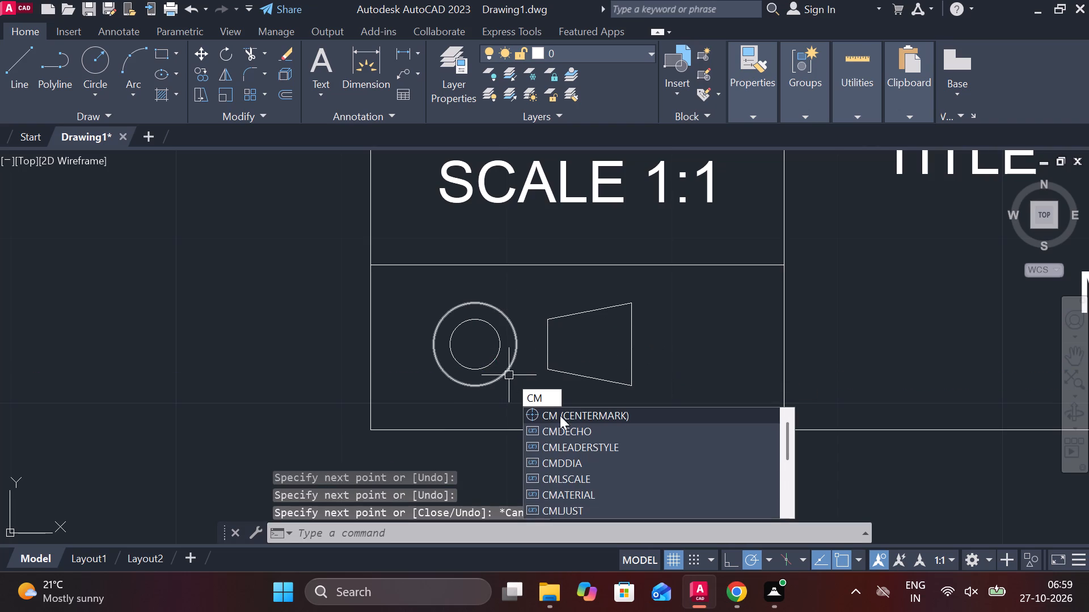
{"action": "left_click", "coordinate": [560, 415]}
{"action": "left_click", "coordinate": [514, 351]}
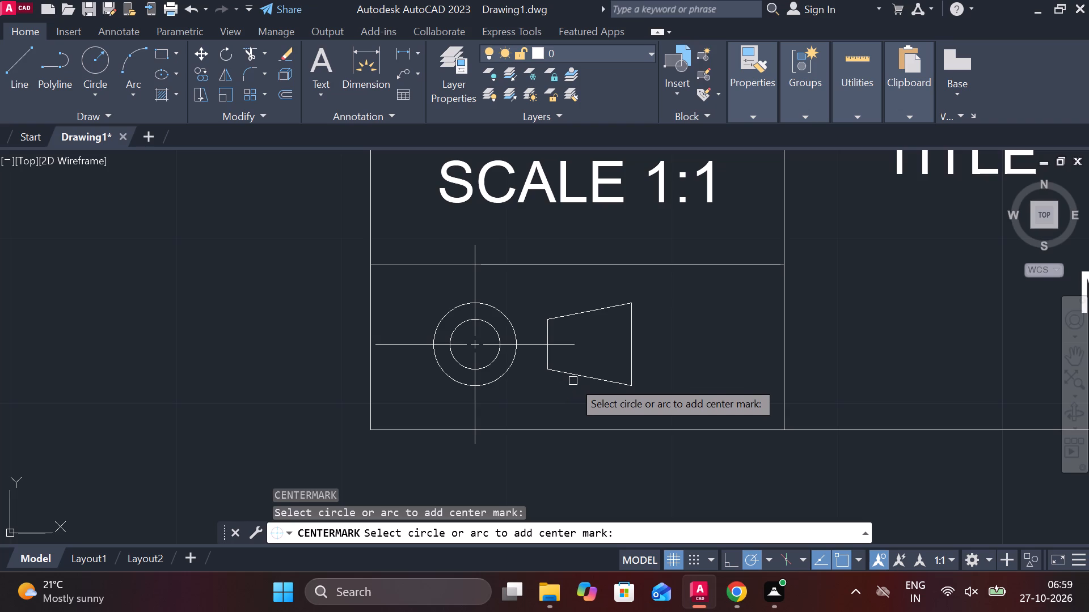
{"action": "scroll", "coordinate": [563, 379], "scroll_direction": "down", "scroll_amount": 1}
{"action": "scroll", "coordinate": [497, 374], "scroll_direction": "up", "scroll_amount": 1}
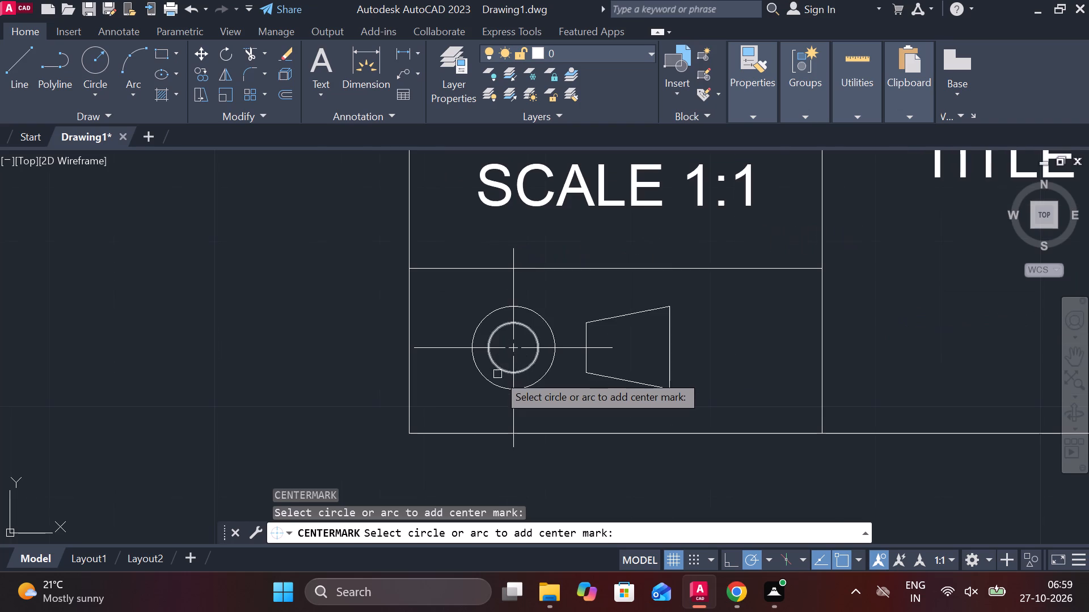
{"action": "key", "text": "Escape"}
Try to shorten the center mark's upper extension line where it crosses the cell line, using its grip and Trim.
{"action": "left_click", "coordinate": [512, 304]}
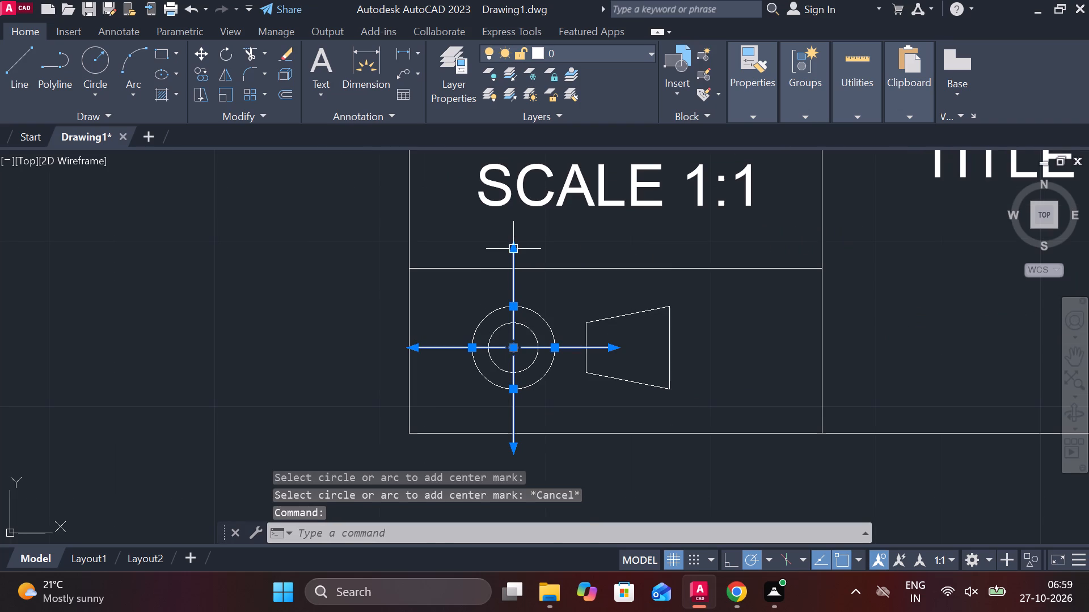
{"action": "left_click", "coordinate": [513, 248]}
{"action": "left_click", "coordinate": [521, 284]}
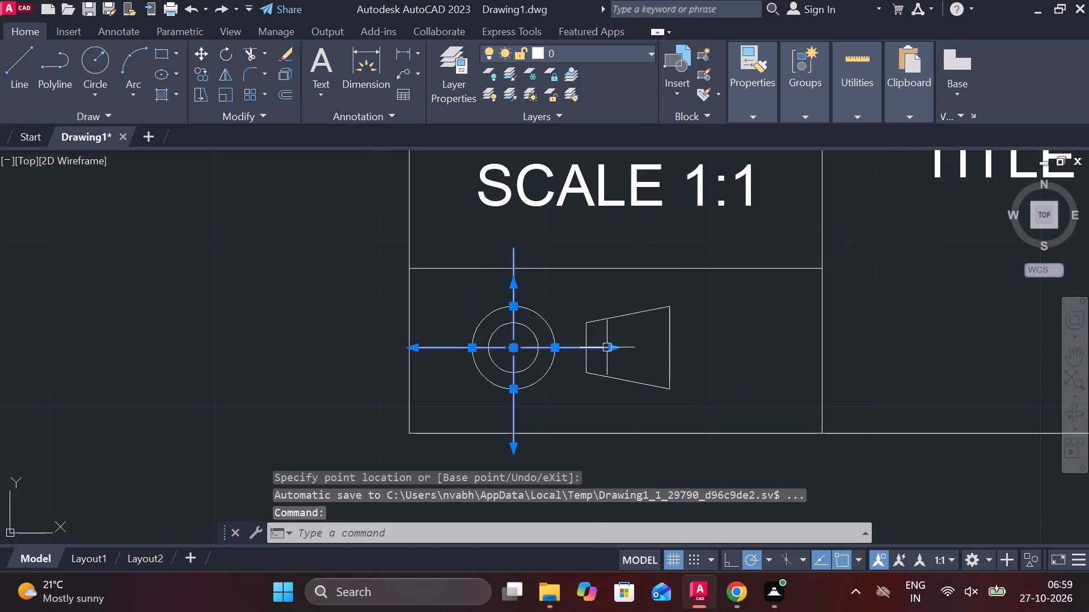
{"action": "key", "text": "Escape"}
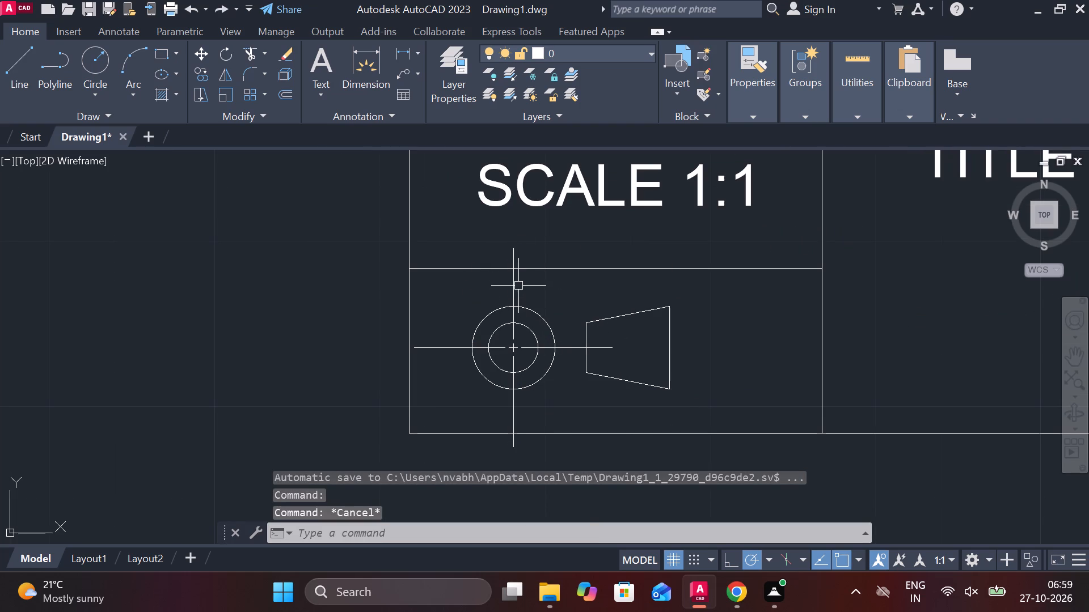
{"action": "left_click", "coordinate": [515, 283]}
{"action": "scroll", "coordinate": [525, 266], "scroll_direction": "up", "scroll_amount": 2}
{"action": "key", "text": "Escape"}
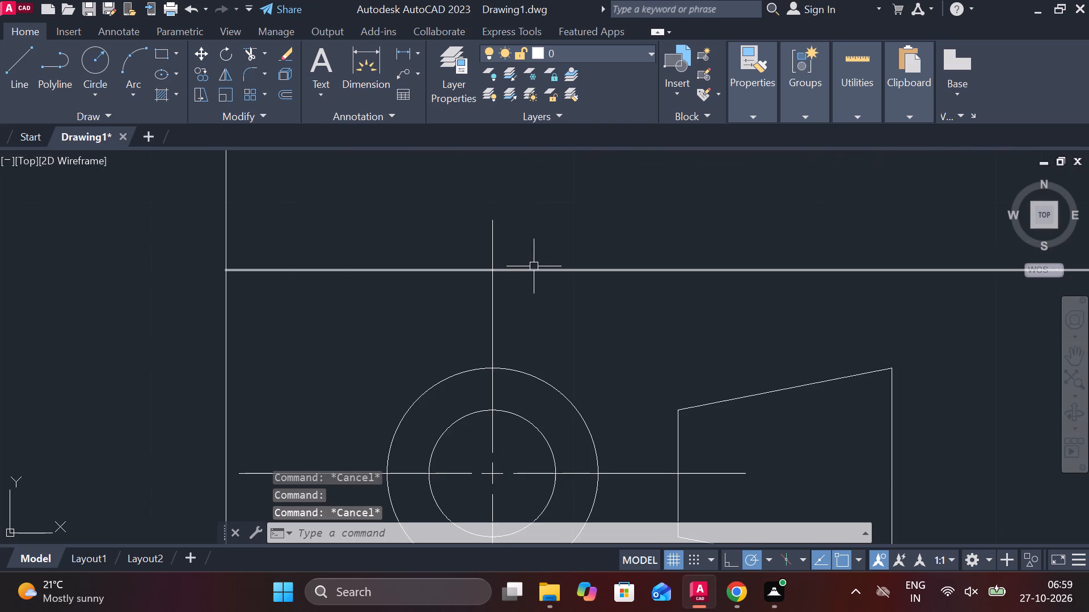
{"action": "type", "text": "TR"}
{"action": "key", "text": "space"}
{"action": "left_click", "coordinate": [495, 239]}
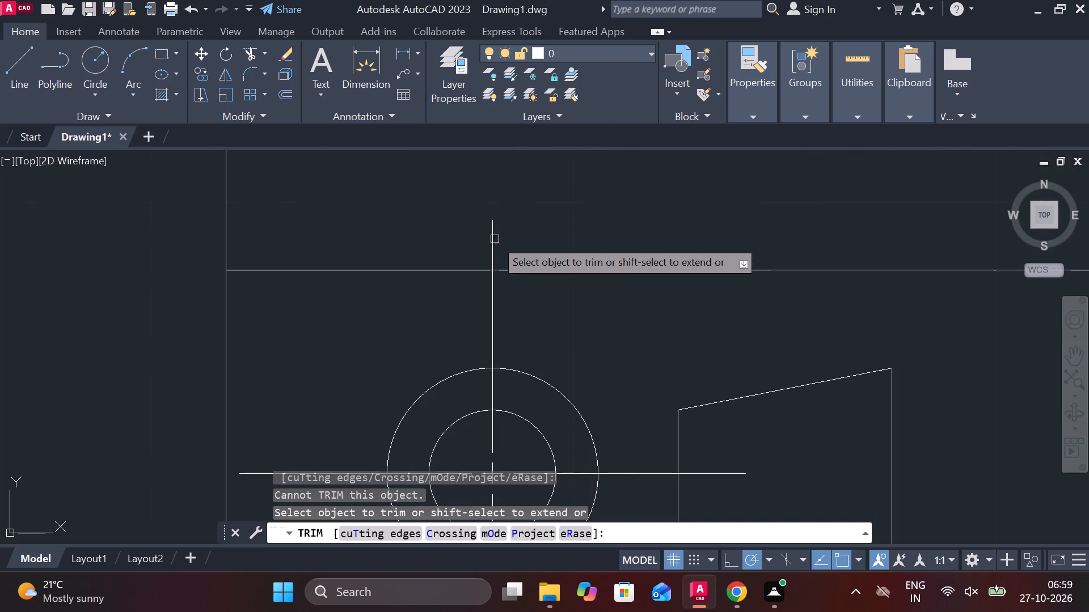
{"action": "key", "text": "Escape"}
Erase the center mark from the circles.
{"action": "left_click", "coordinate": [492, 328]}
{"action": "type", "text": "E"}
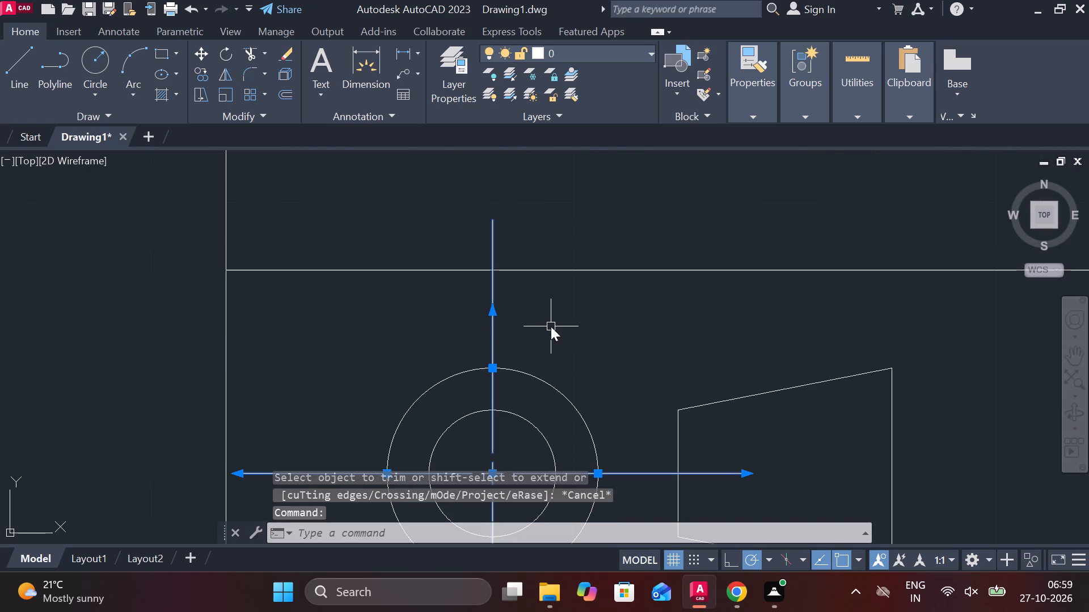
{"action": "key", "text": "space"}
Draw a horizontal line from the circles' centre to about 11.5 units right, past the cone, and stretch its left end beyond the outer circle.
{"action": "scroll", "coordinate": [544, 347], "scroll_direction": "down", "scroll_amount": 2}
{"action": "key", "text": "l"}
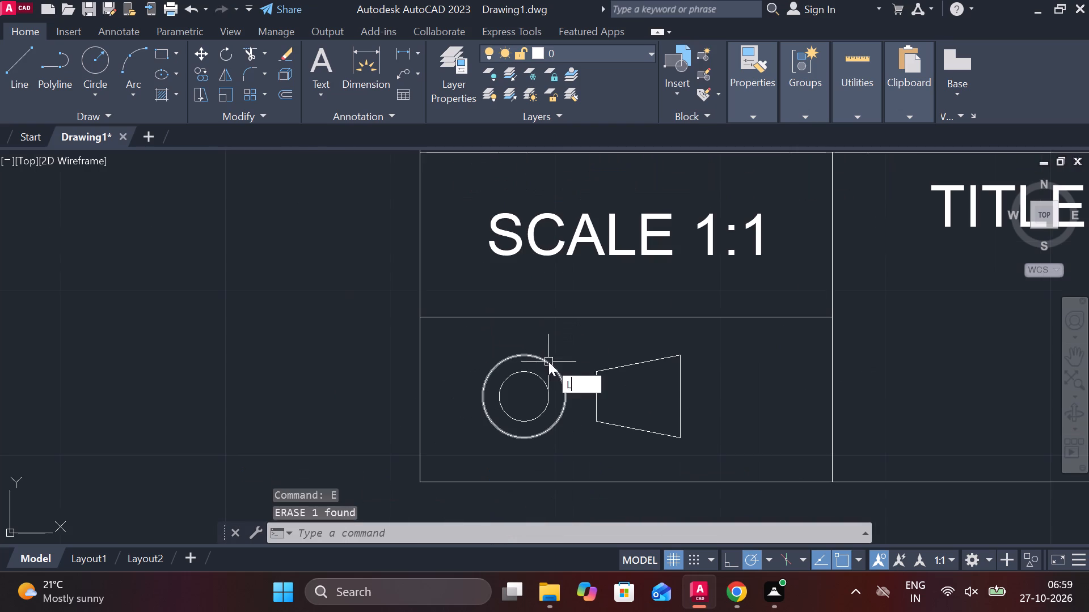
{"action": "key", "text": "Return"}
{"action": "left_click", "coordinate": [521, 394]}
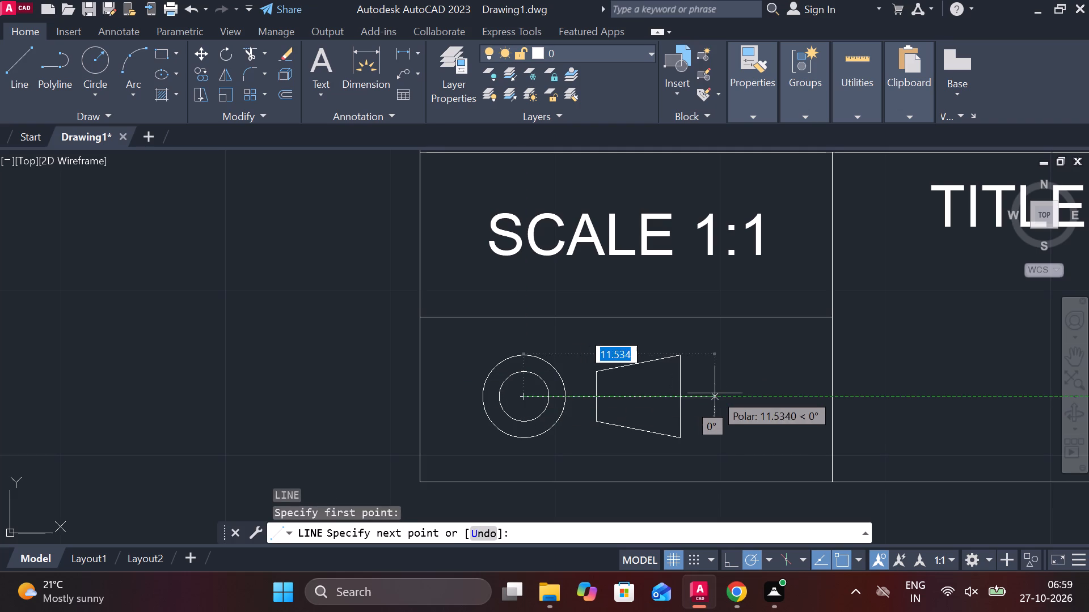
{"action": "left_click", "coordinate": [716, 393]}
{"action": "key", "text": "Escape"}
{"action": "left_click", "coordinate": [576, 398]}
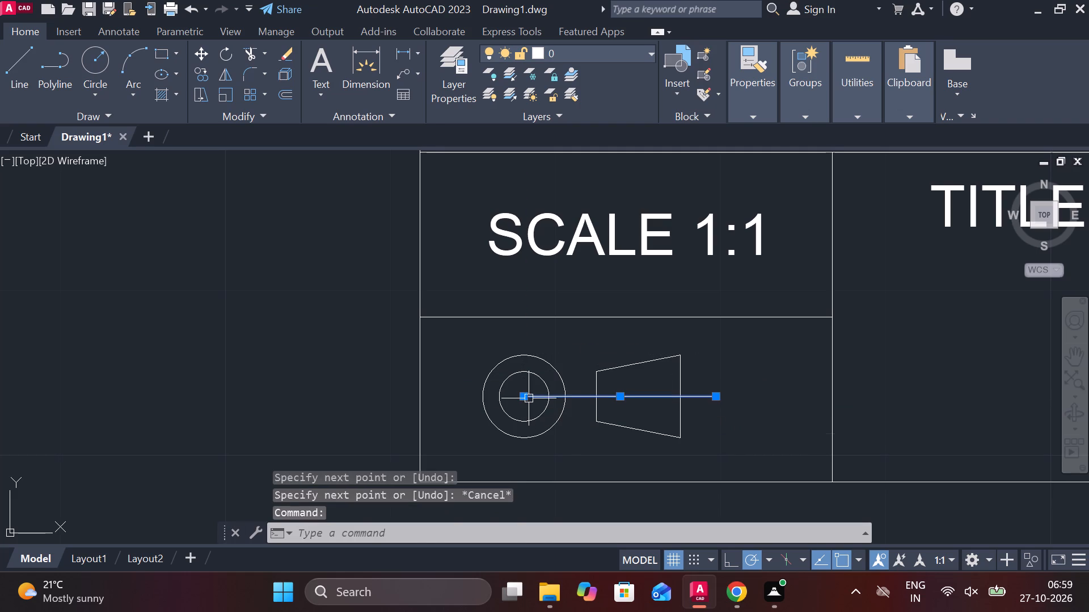
{"action": "left_click", "coordinate": [527, 398]}
{"action": "left_click", "coordinate": [452, 395]}
{"action": "key", "text": "Escape"}
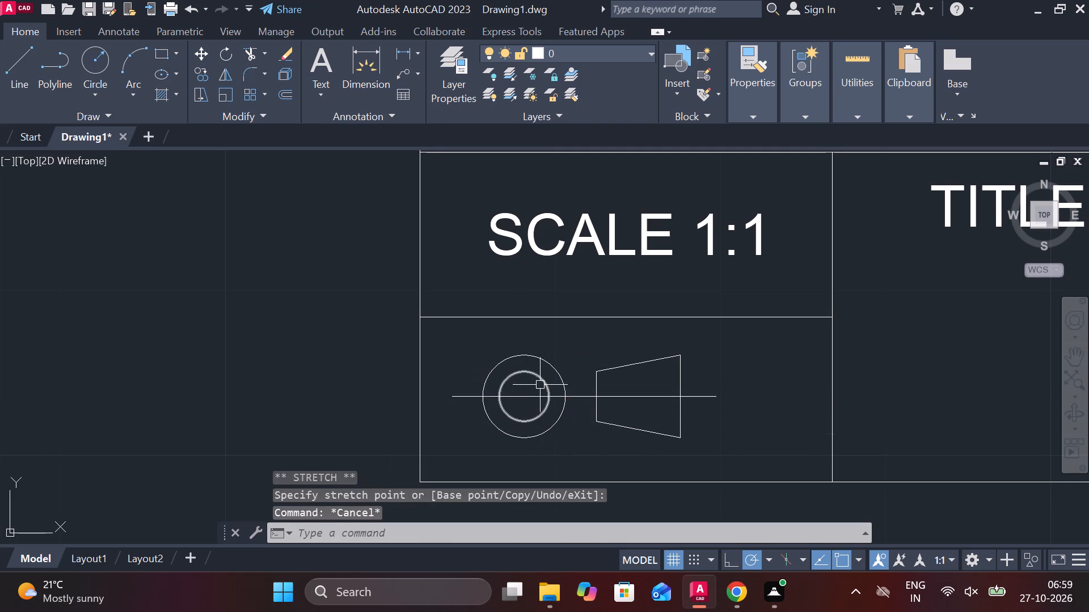
Draw a vertical line about 7 units long through the circles' centre, extending beyond the outer circle at both ends.
{"action": "key", "text": "space"}
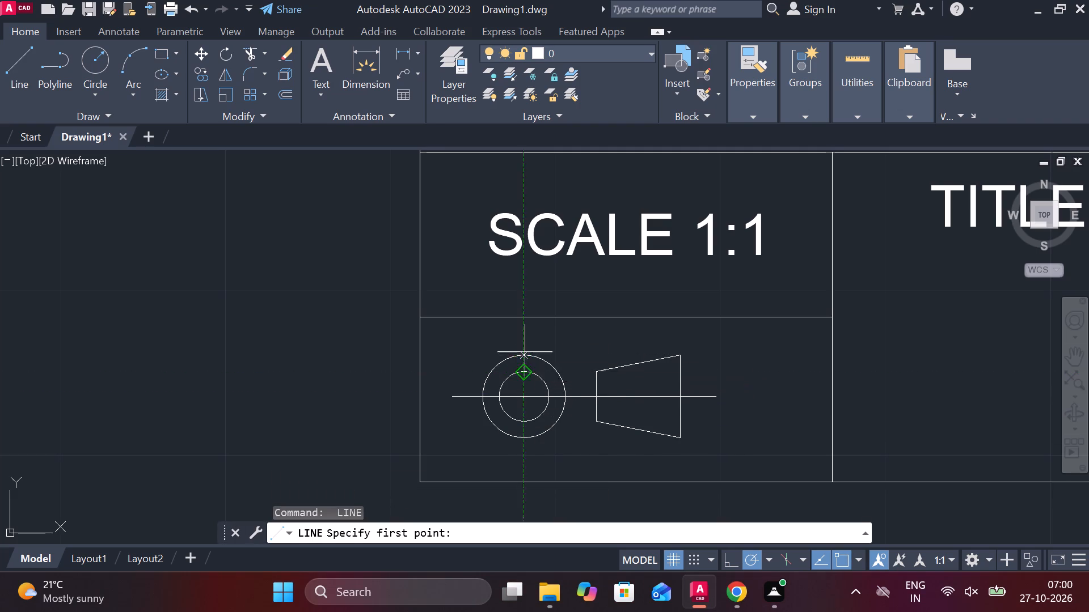
{"action": "left_click", "coordinate": [525, 338]}
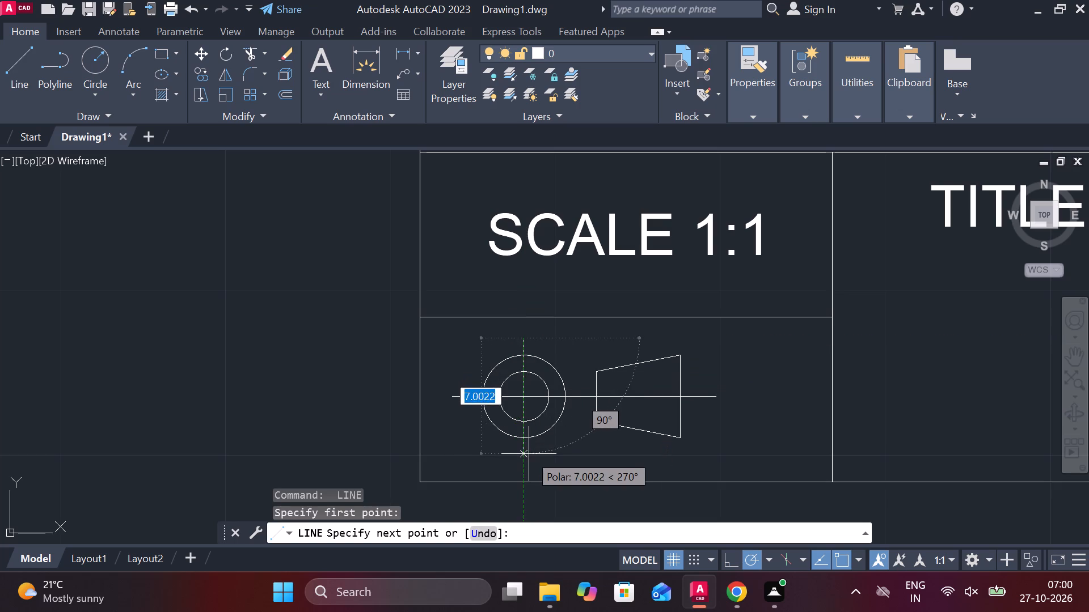
{"action": "left_click", "coordinate": [529, 454]}
{"action": "key", "text": "Escape"}
Set the linetype of the symbol's horizontal and vertical centre lines to CENTER2.
{"action": "left_click", "coordinate": [636, 399]}
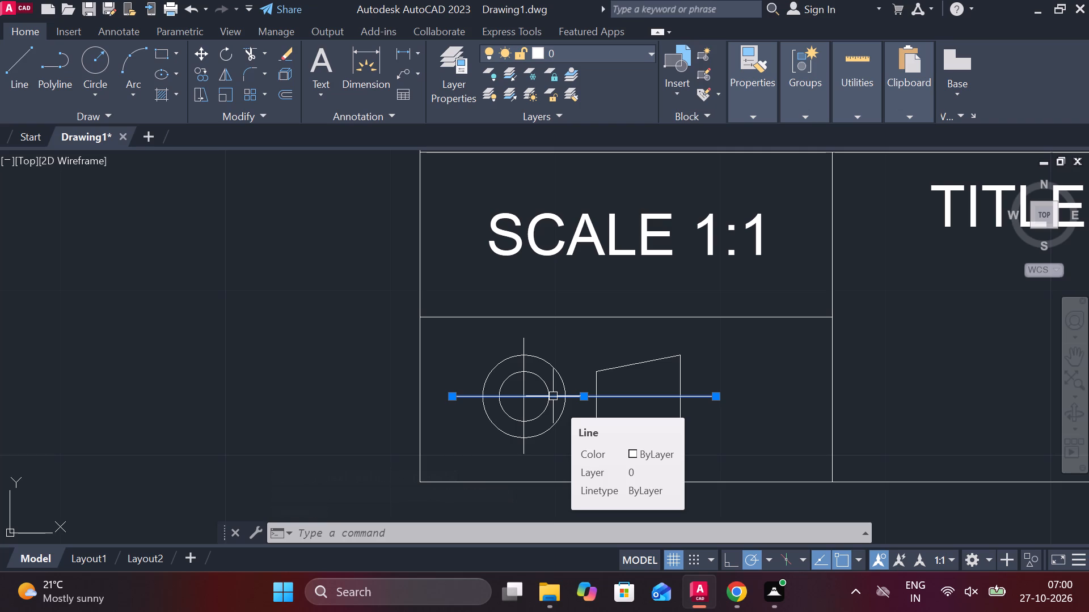
{"action": "left_click", "coordinate": [527, 342]}
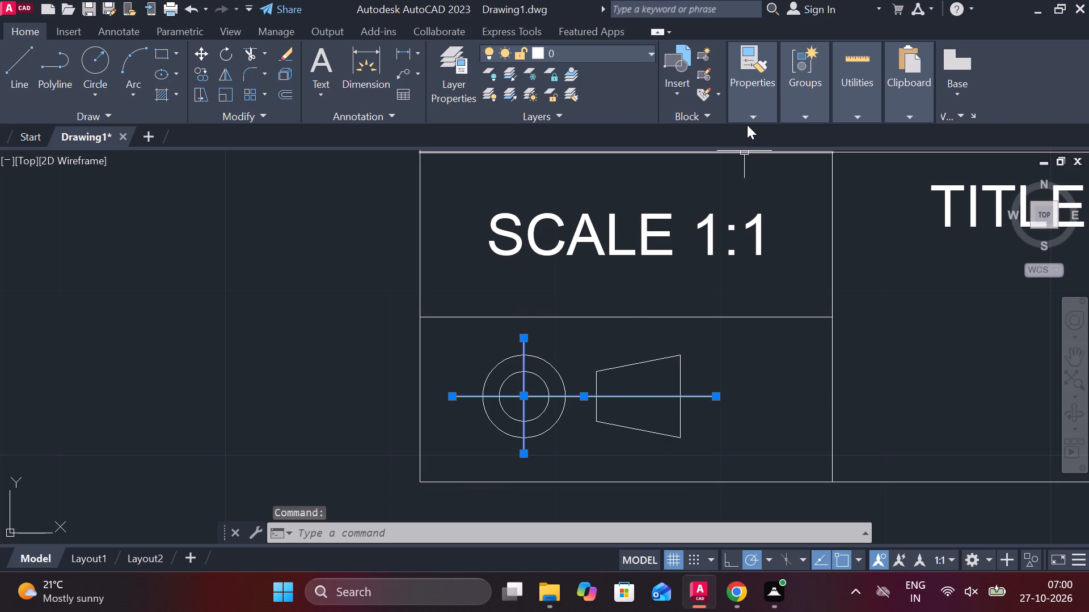
{"action": "left_click", "coordinate": [747, 125]}
{"action": "left_click", "coordinate": [770, 112]}
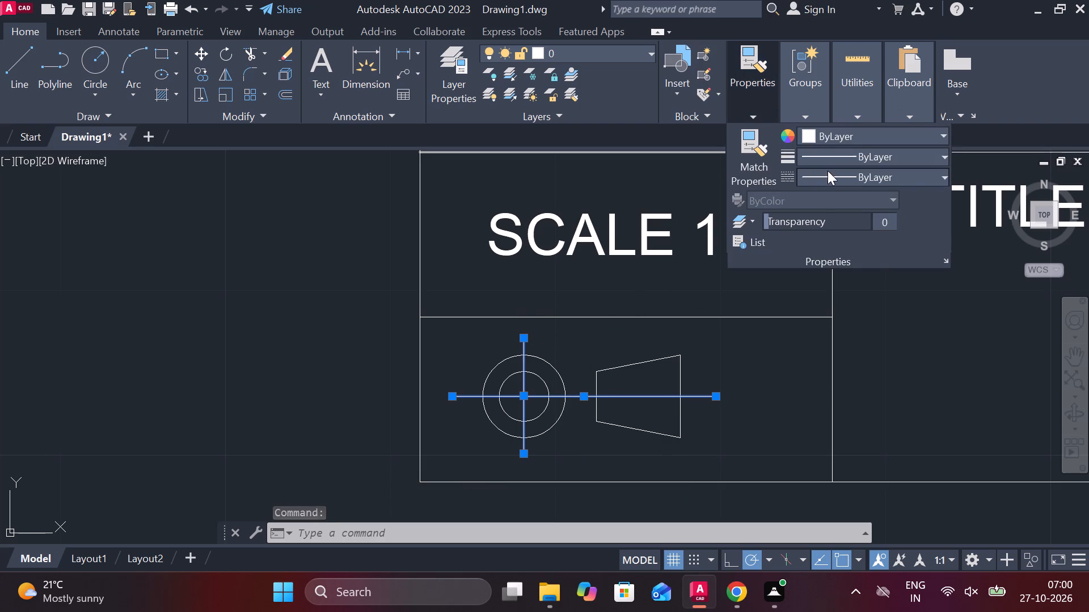
{"action": "left_click", "coordinate": [828, 171]}
{"action": "left_click", "coordinate": [842, 241]}
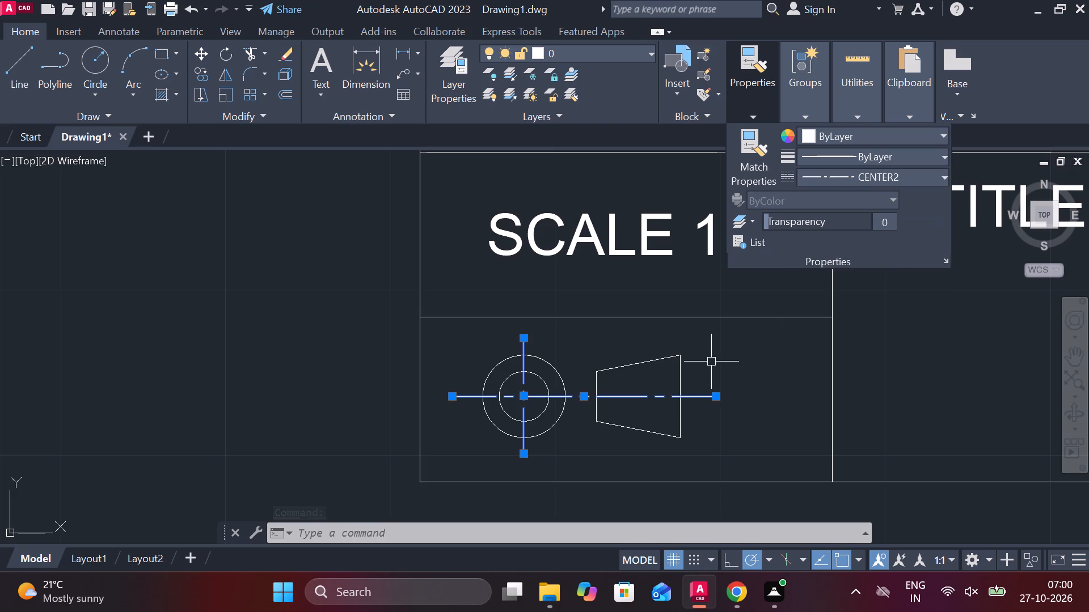
{"action": "key", "text": "Escape"}
Move the whole projection symbol slightly to the right, centring it in its cell below SCALE 1:1.
{"action": "left_click", "coordinate": [731, 441]}
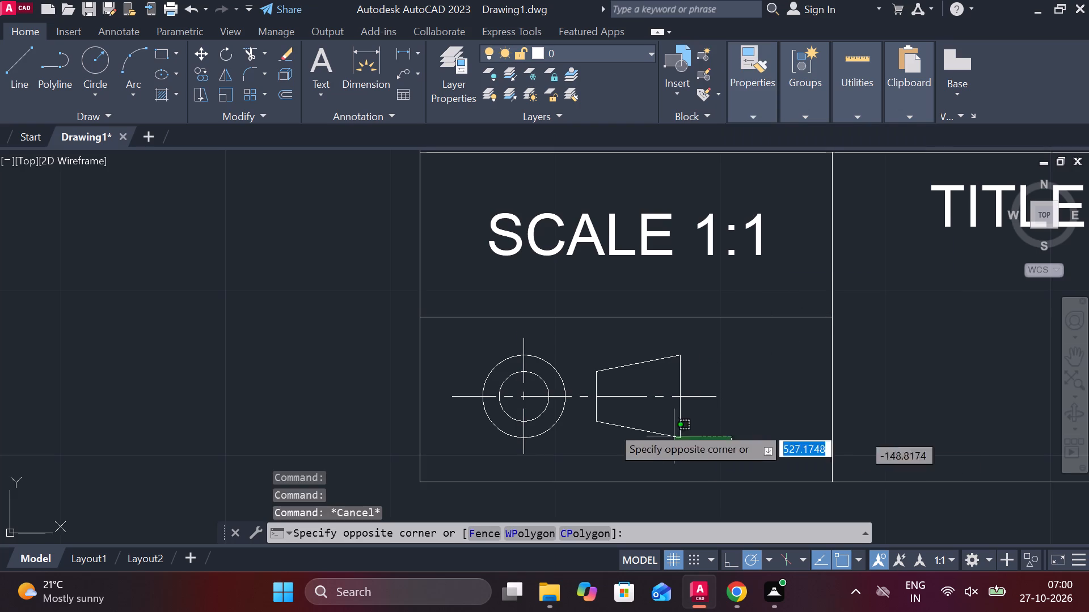
{"action": "left_click", "coordinate": [468, 346]}
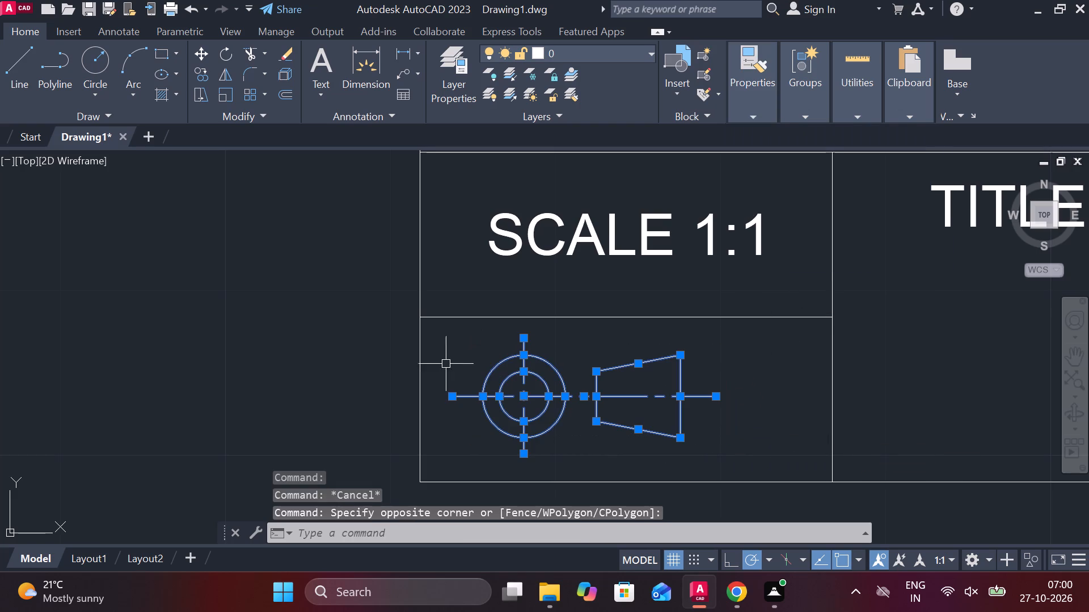
{"action": "key", "text": "m"}
{"action": "key", "text": "Return"}
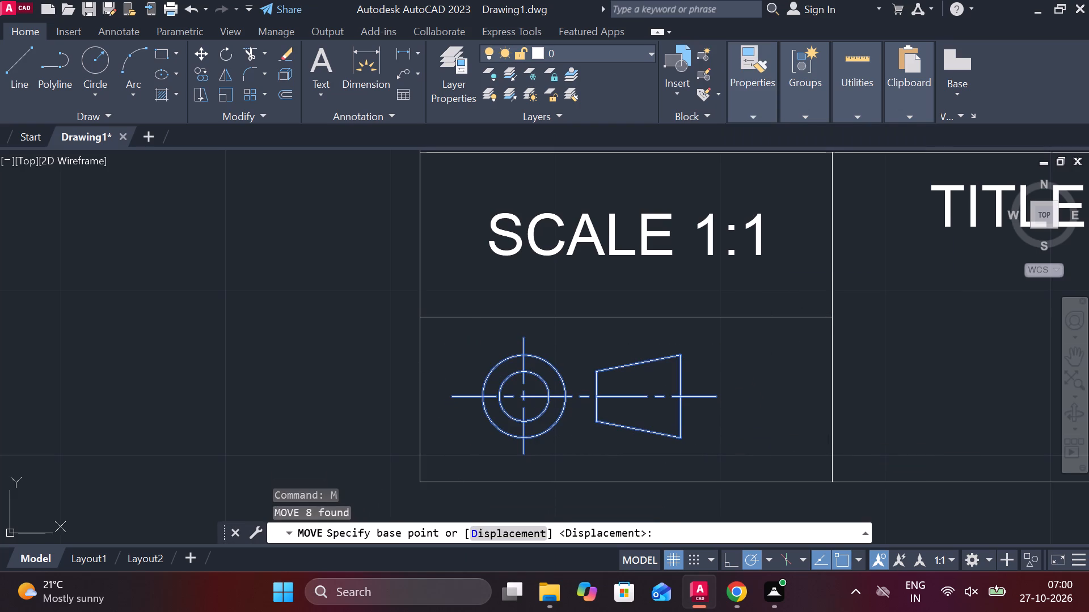
{"action": "key", "text": "m"}
{"action": "key", "text": "Return"}
{"action": "left_click", "coordinate": [580, 441]}
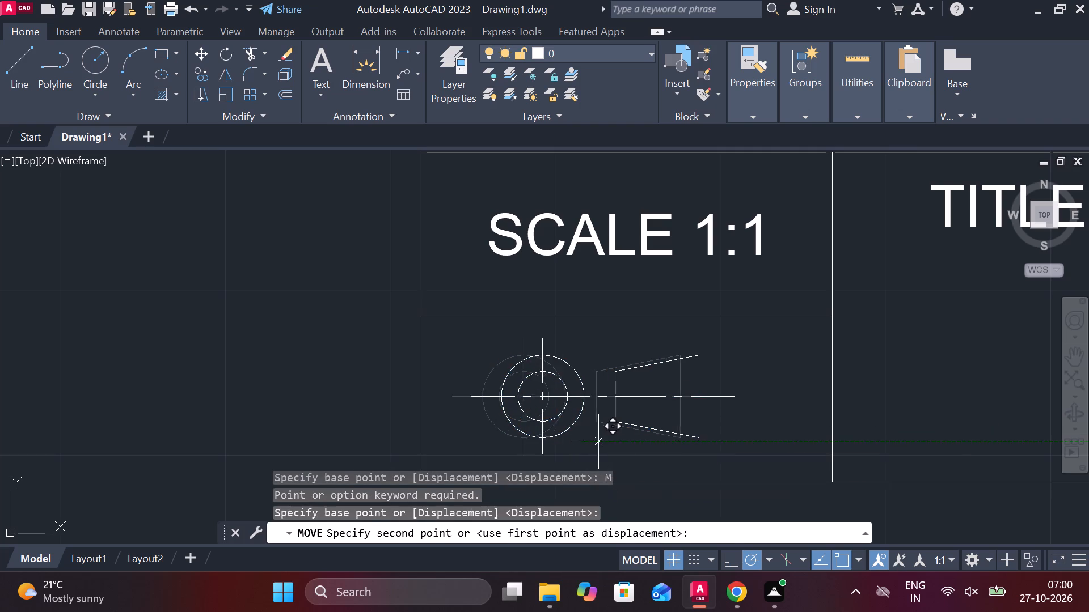
{"action": "left_click", "coordinate": [630, 441]}
{"action": "scroll", "coordinate": [729, 426], "scroll_direction": "down", "scroll_amount": 2}
{"action": "key", "text": "Escape"}
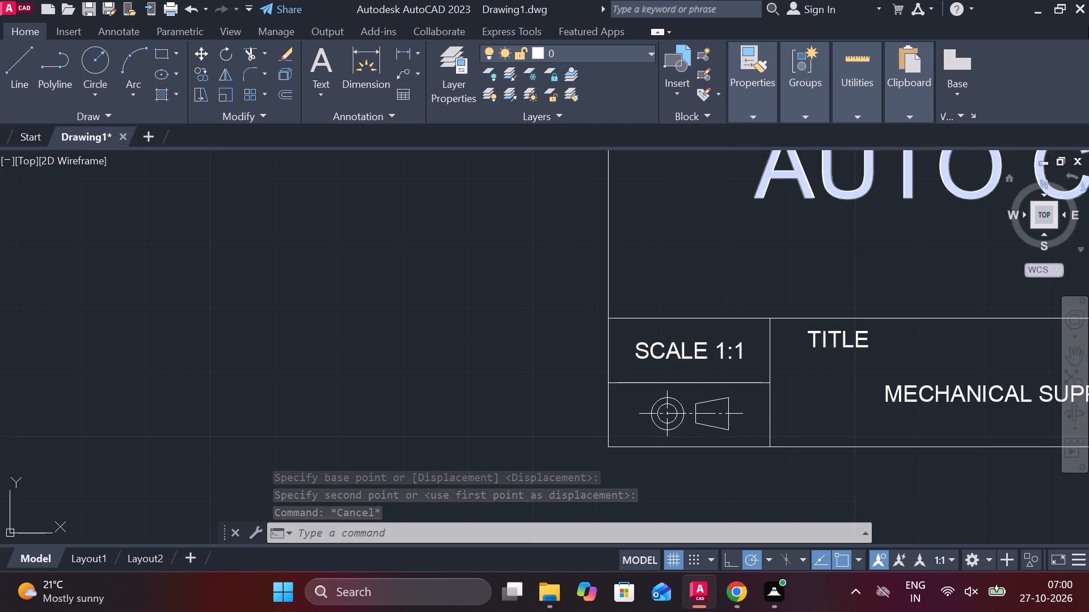
Move the complete title block about 136 units closer to the views, placing it below and to the right of the front view.
{"action": "scroll", "coordinate": [880, 279], "scroll_direction": "down", "scroll_amount": 2}
{"action": "middle_click_drag", "start_coordinate": [865, 282], "coordinate": [741, 320]}
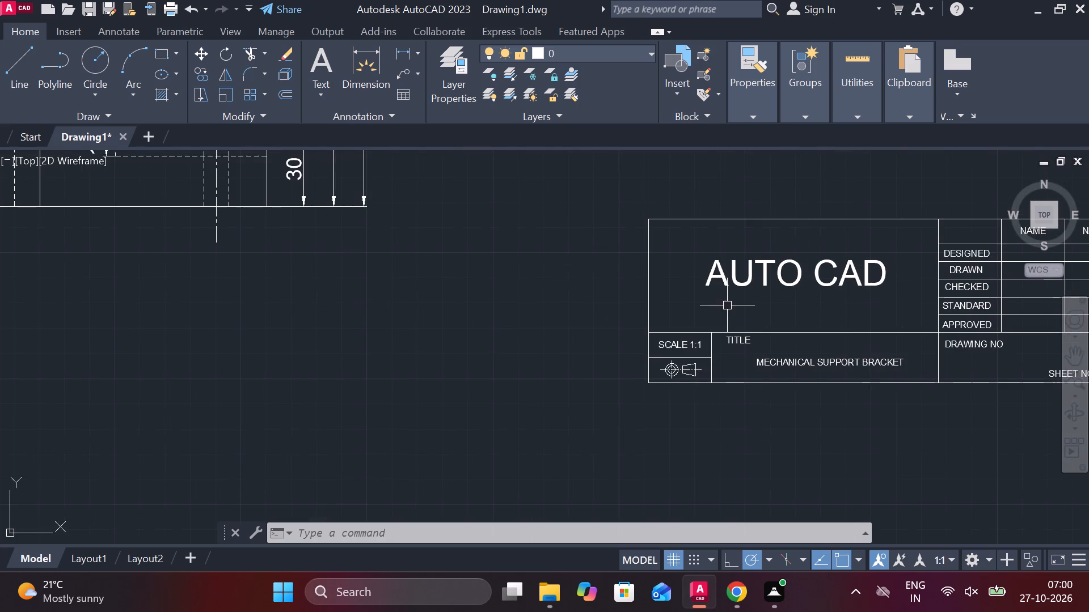
{"action": "scroll", "coordinate": [727, 305], "scroll_direction": "down", "scroll_amount": 2}
{"action": "middle_click_drag", "start_coordinate": [641, 308], "coordinate": [745, 304]}
{"action": "middle_click_drag", "start_coordinate": [695, 295], "coordinate": [710, 375]}
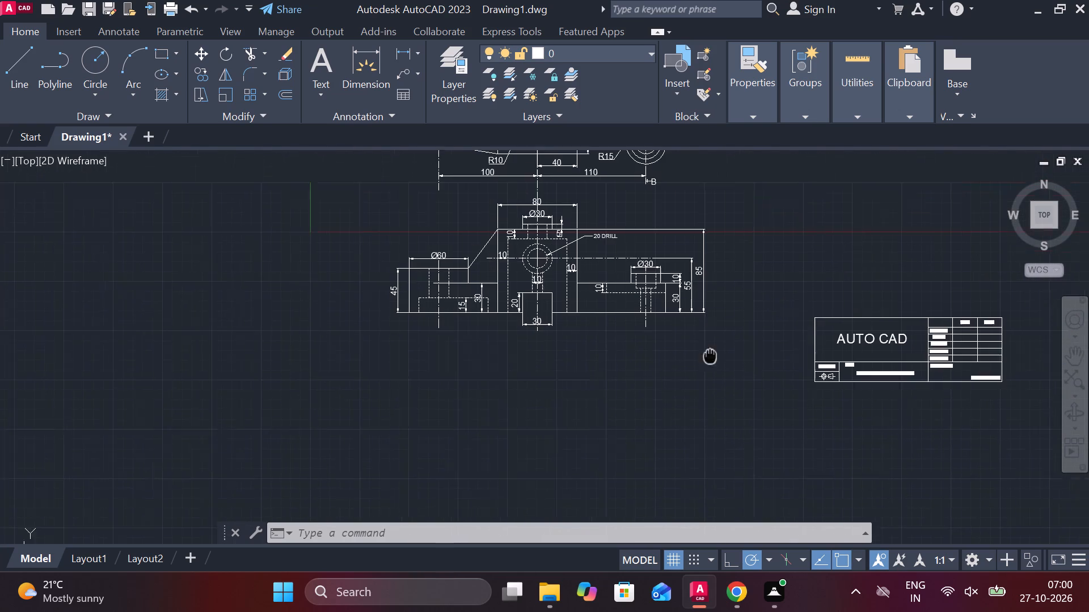
{"action": "middle_click_drag", "start_coordinate": [710, 375], "coordinate": [711, 384]}
{"action": "left_click", "coordinate": [786, 328]}
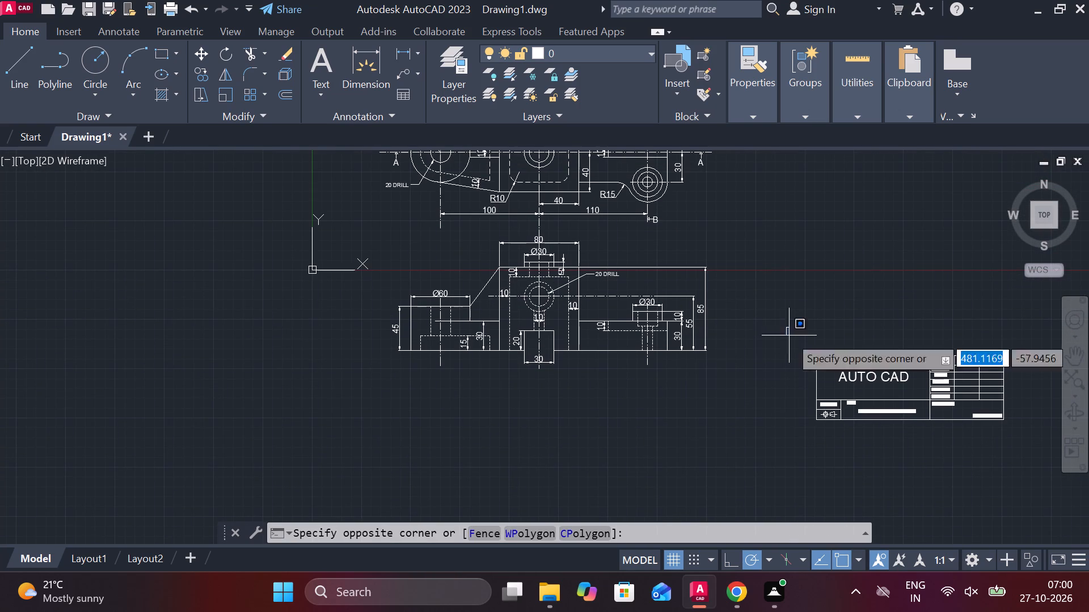
{"action": "middle_click_drag", "start_coordinate": [904, 415], "coordinate": [721, 377]}
{"action": "left_click", "coordinate": [850, 423]}
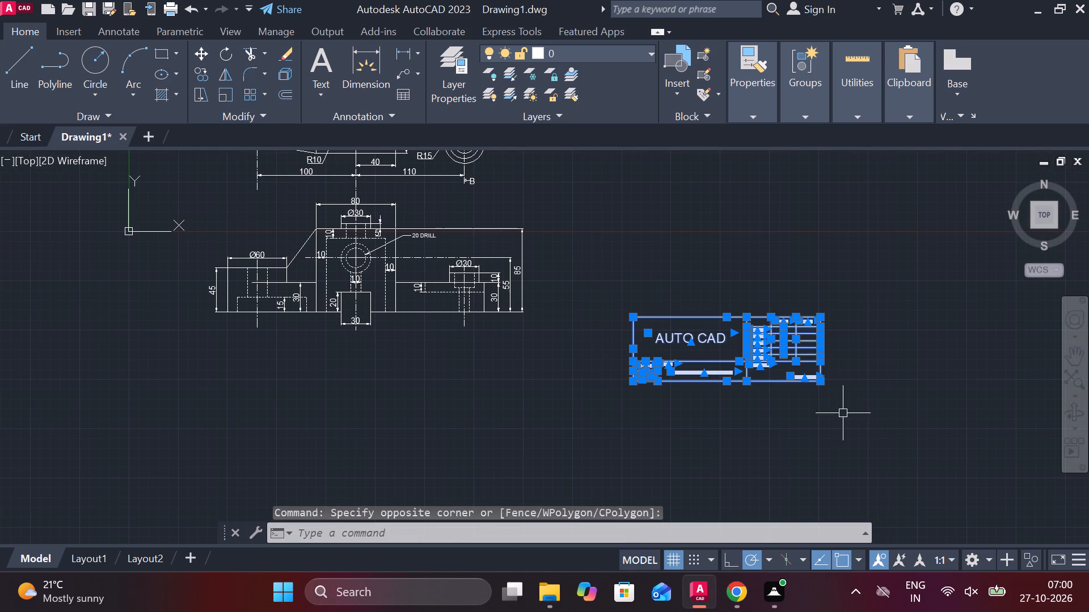
{"action": "key", "text": "m"}
{"action": "key", "text": "Return"}
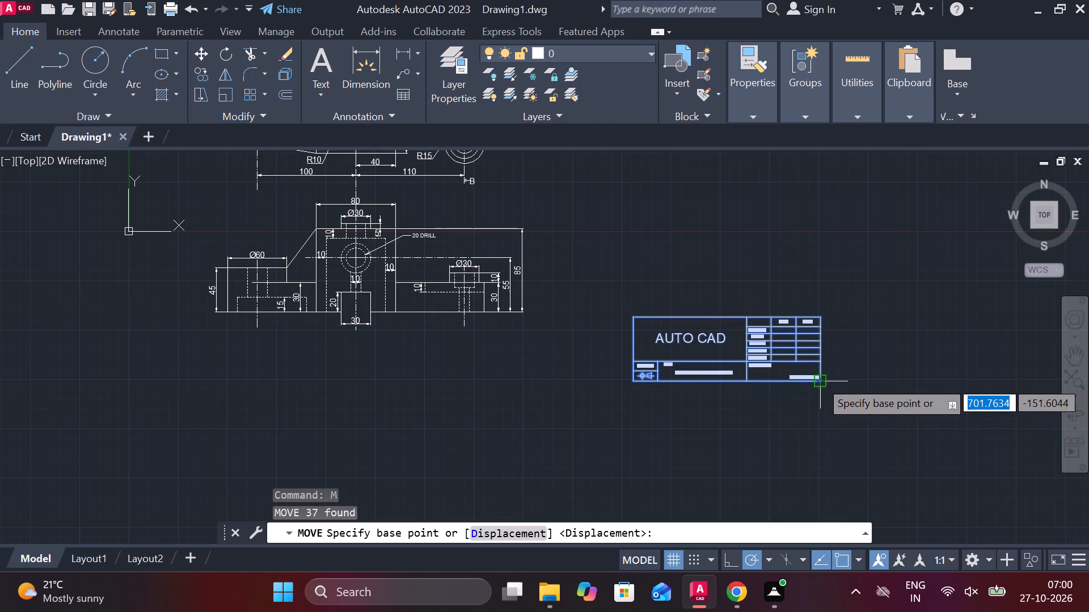
{"action": "left_click", "coordinate": [820, 380]}
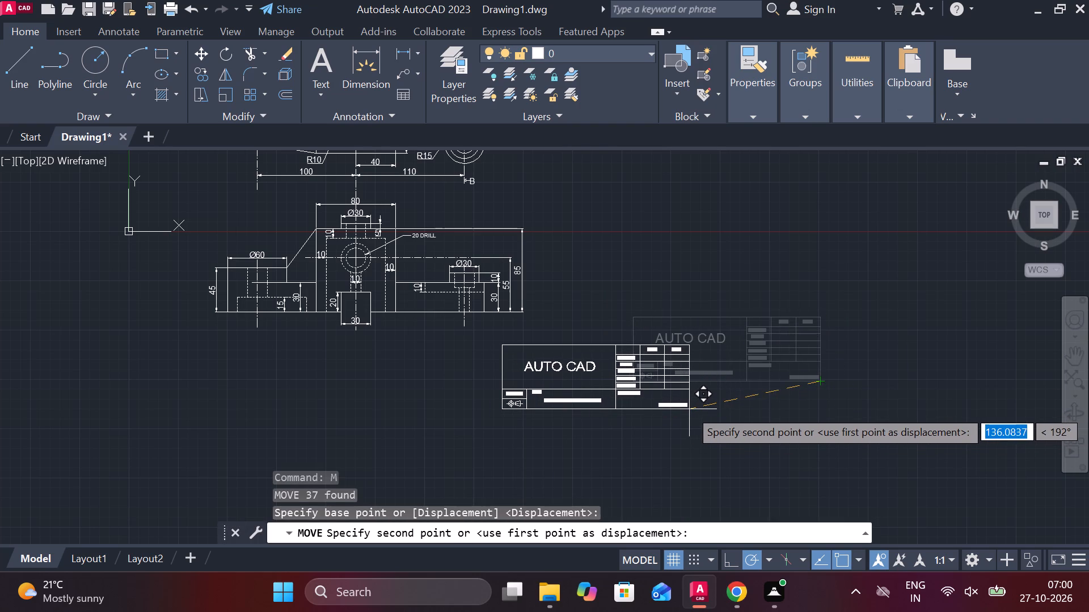
{"action": "left_click", "coordinate": [689, 409]}
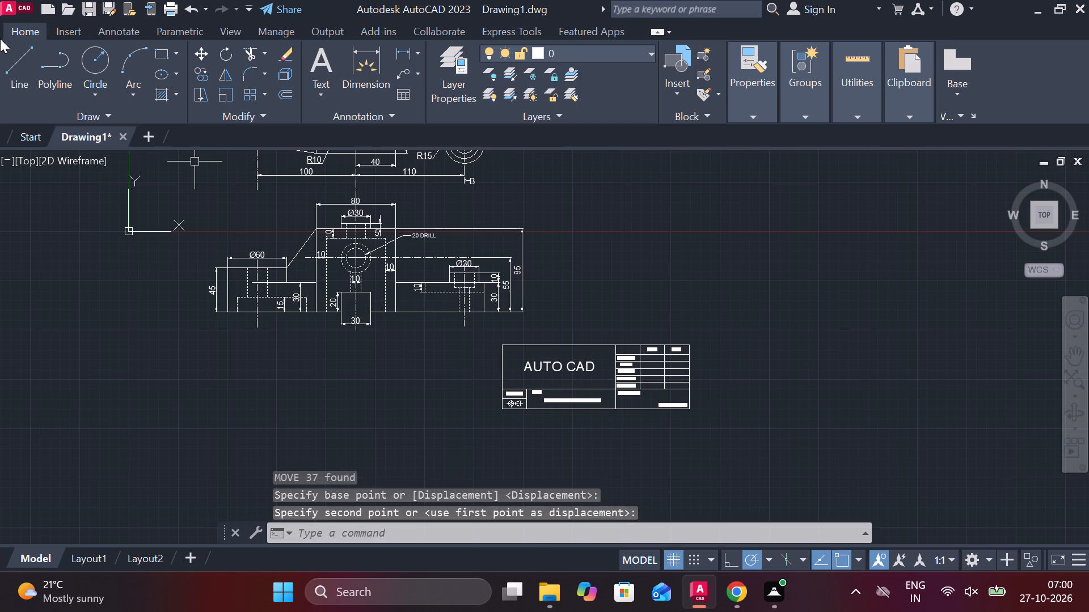
Draw a rectangular border about 536 by 412 units from the title block's lower-right corner, enclosing both bracket views.
{"action": "left_click", "coordinate": [154, 58]}
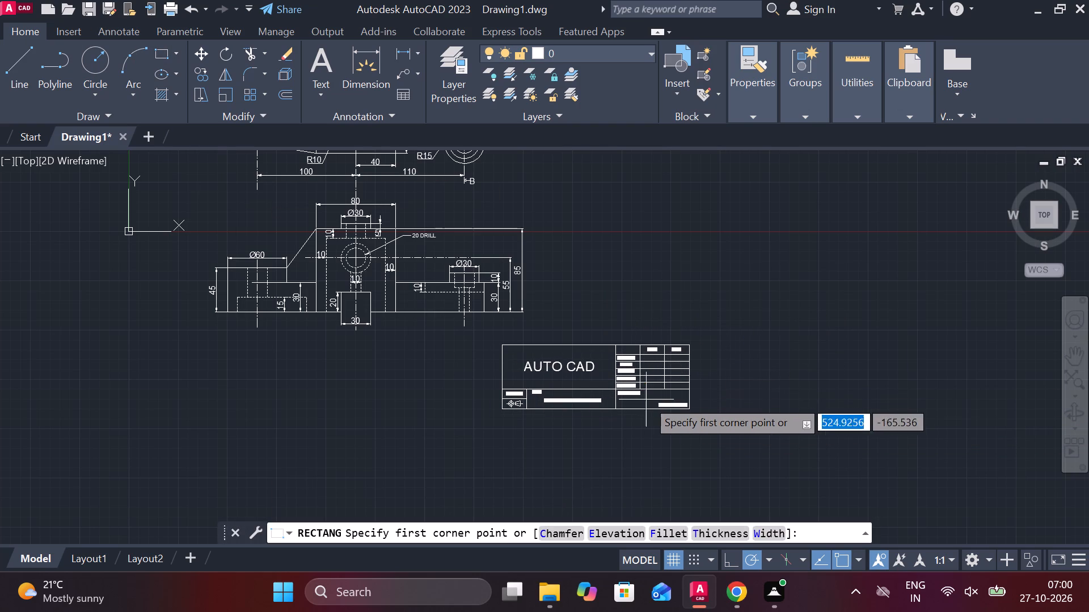
{"action": "left_click", "coordinate": [691, 412]}
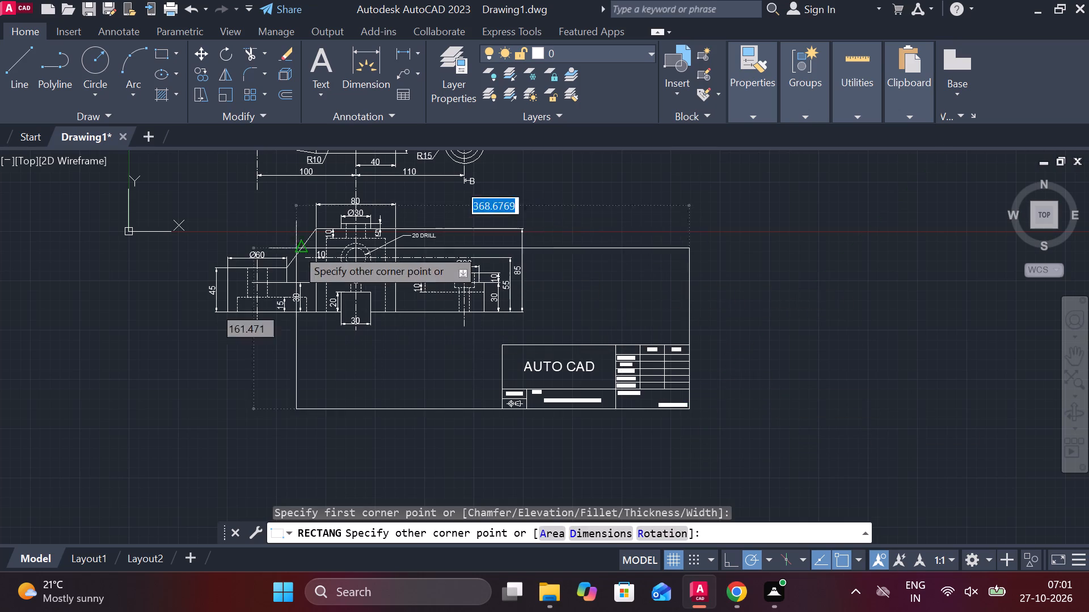
{"action": "middle_click_drag", "start_coordinate": [269, 231], "coordinate": [375, 377]}
{"action": "middle_click_drag", "start_coordinate": [309, 195], "coordinate": [338, 198]}
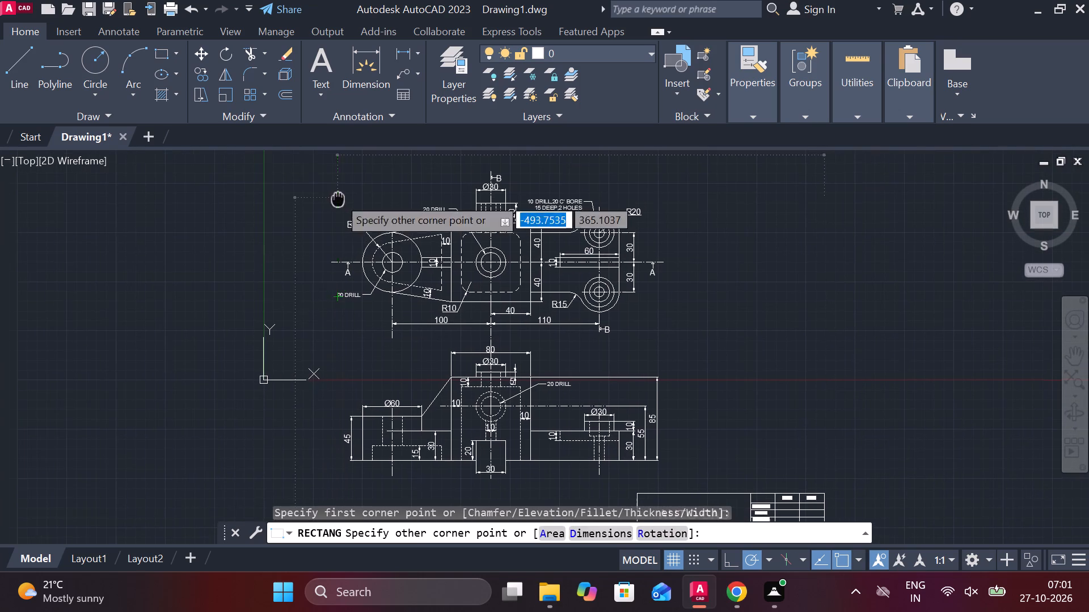
{"action": "middle_click_drag", "start_coordinate": [288, 192], "coordinate": [276, 245]}
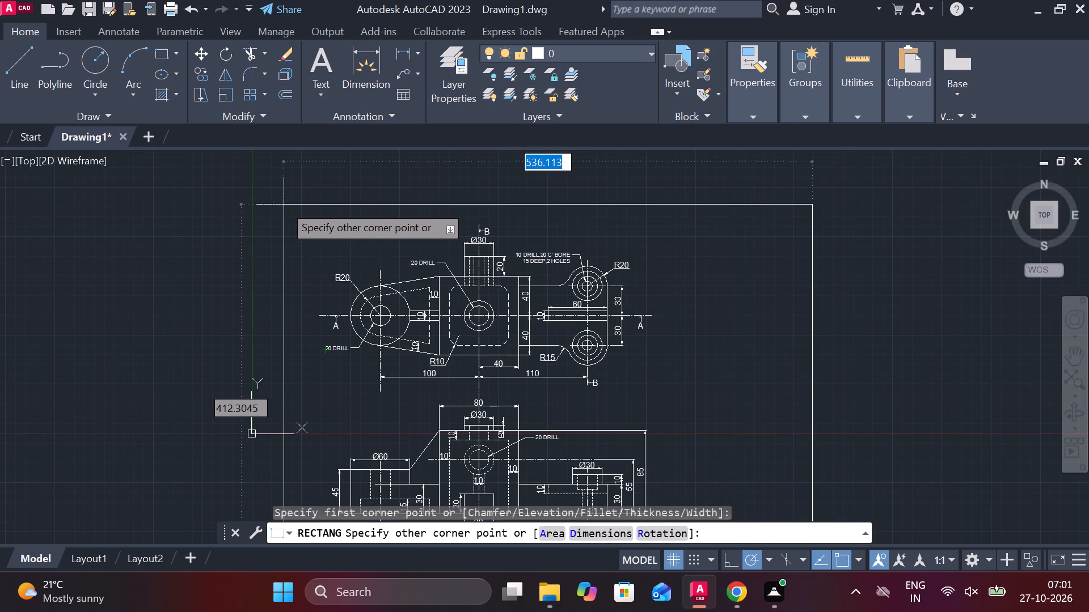
{"action": "left_click", "coordinate": [284, 205]}
{"action": "scroll", "coordinate": [572, 261], "scroll_direction": "down", "scroll_amount": 1}
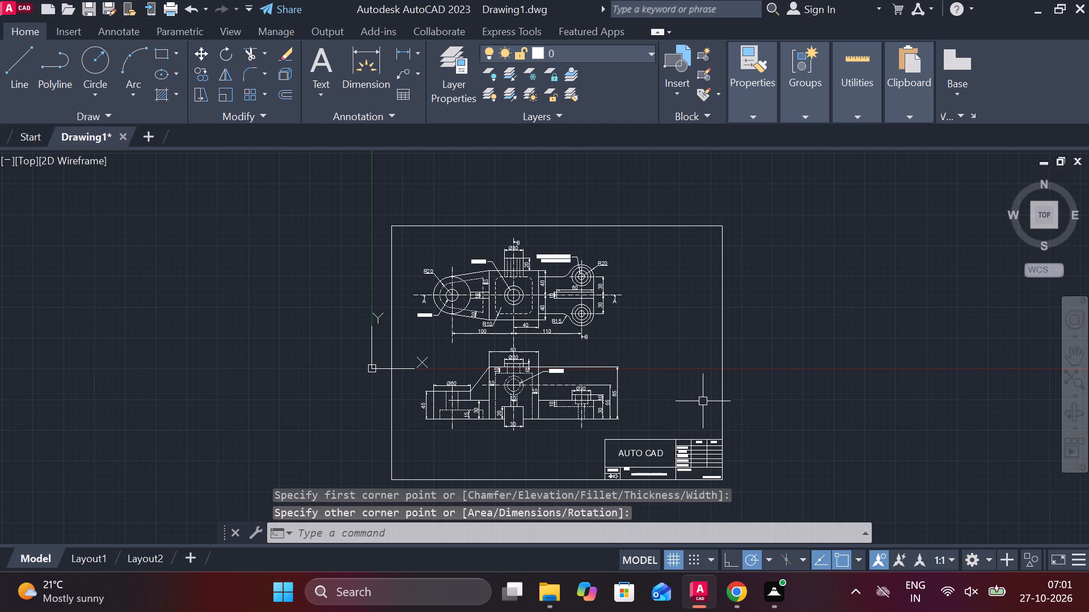
Save the drawing in Documents as MECHANICAL SUPPORT BRACKET in AutoCAD 2018 format.
{"action": "key", "text": "ctrl+s"}
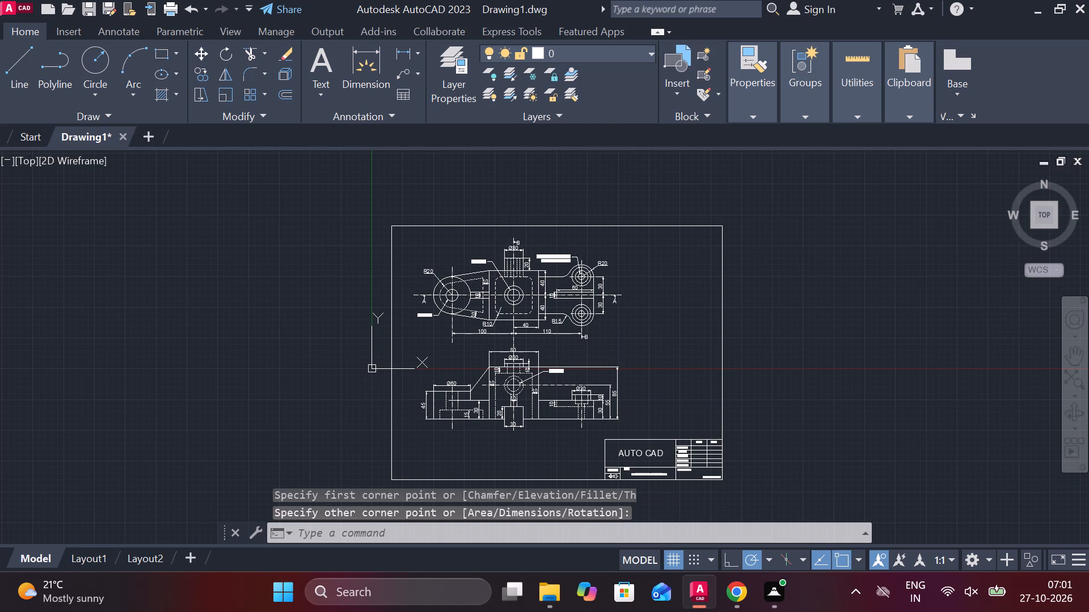
{"action": "type", "text": "MECHANICAL"}
{"action": "key", "text": "space"}
{"action": "type", "text": "SUPPORT BRACKET"}
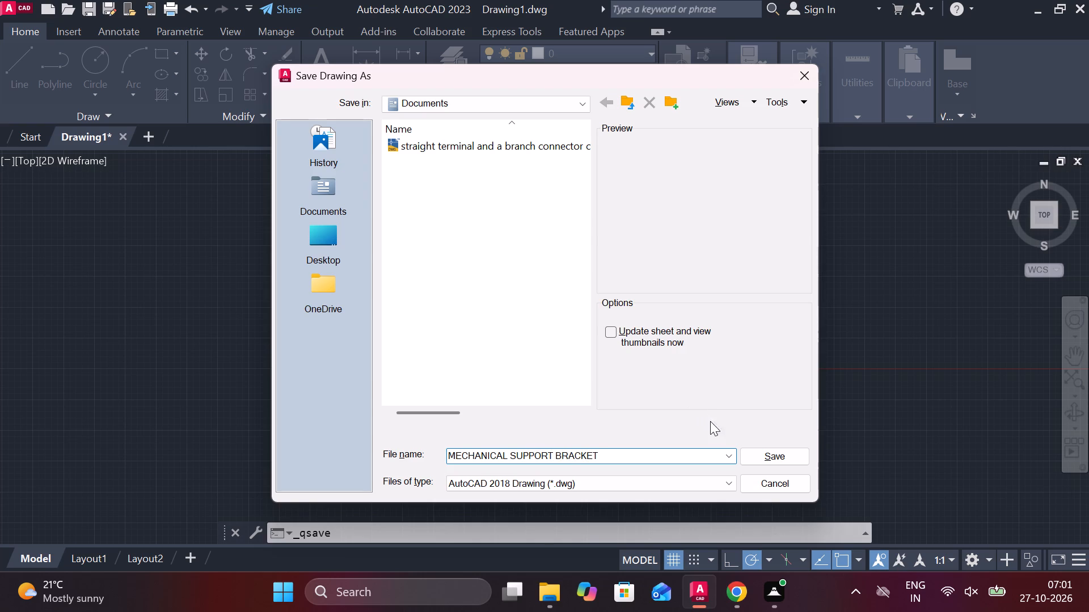
{"action": "left_click", "coordinate": [746, 451]}
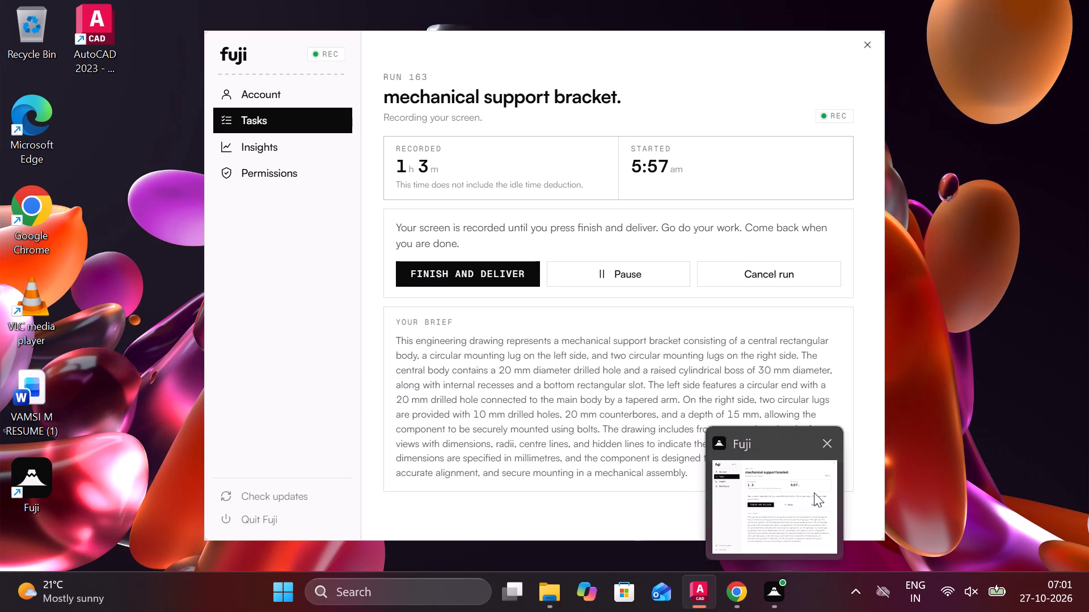
Turn off log file recording with LOGFILEOFF.
{"action": "type", "text": "LO"}
{"action": "key", "text": "g"}
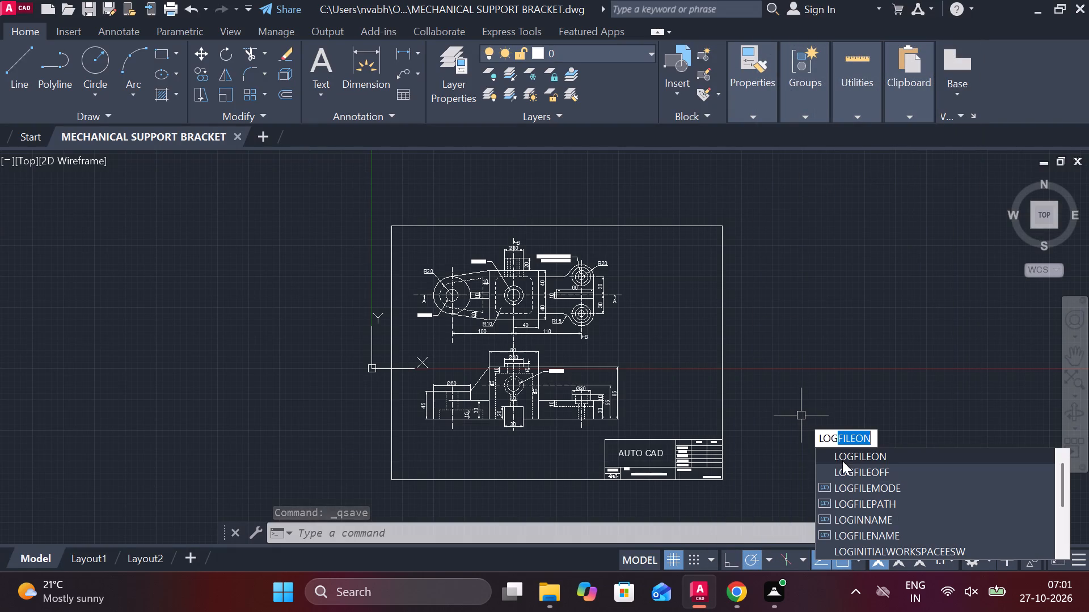
{"action": "left_click", "coordinate": [867, 473]}
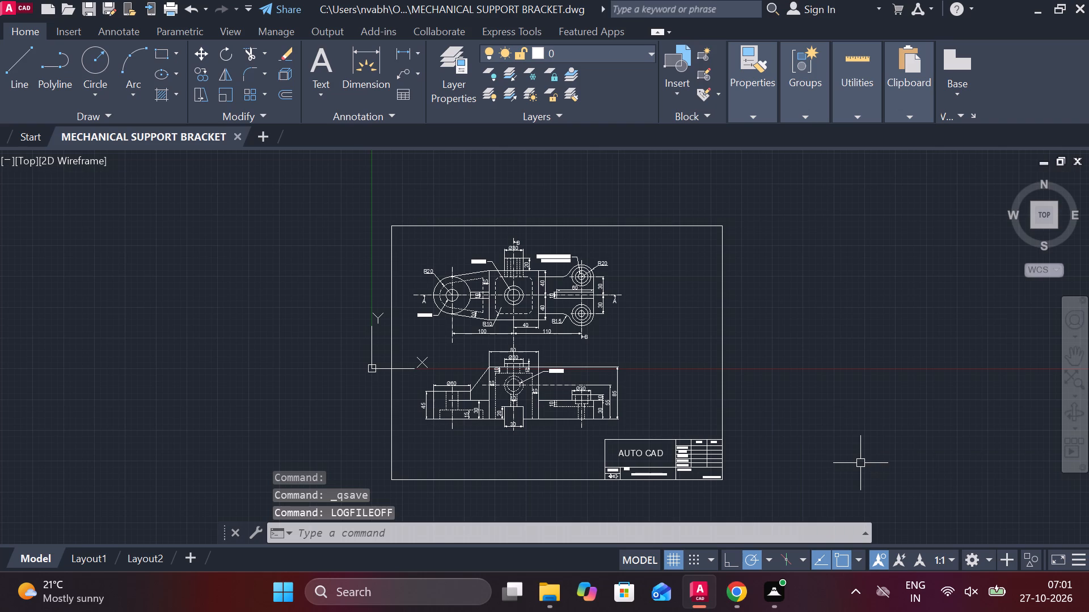
Save the drawing again under its current name.
{"action": "key", "text": "ctrl+s"}
Set up a plot with DWG To PDF.pc3, landscape orientation and a window plot area enclosing the whole border.
{"action": "type", "text": "PLOT"}
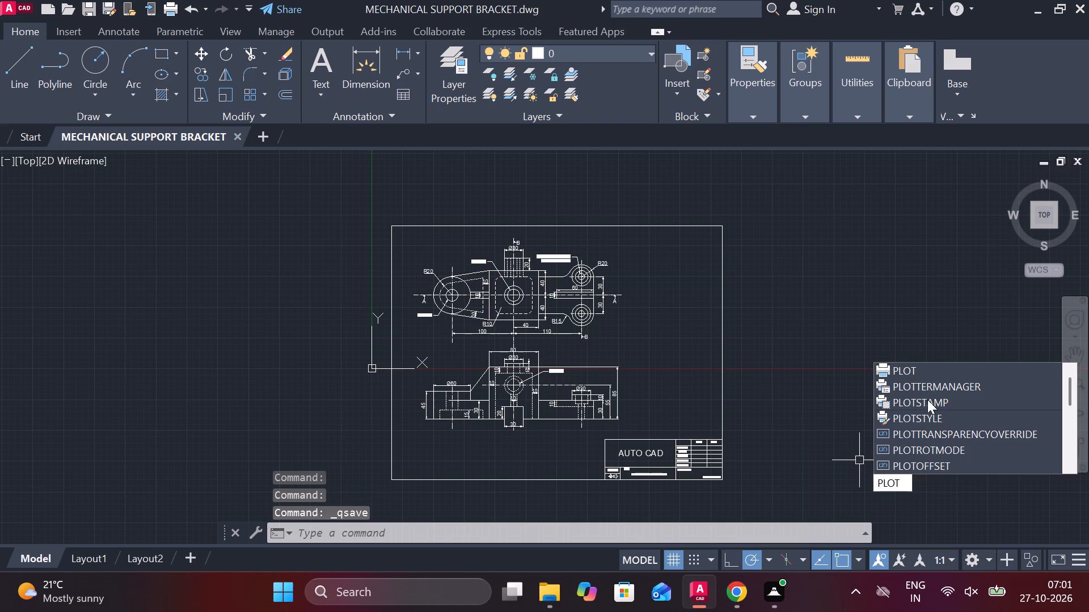
{"action": "left_click", "coordinate": [909, 373]}
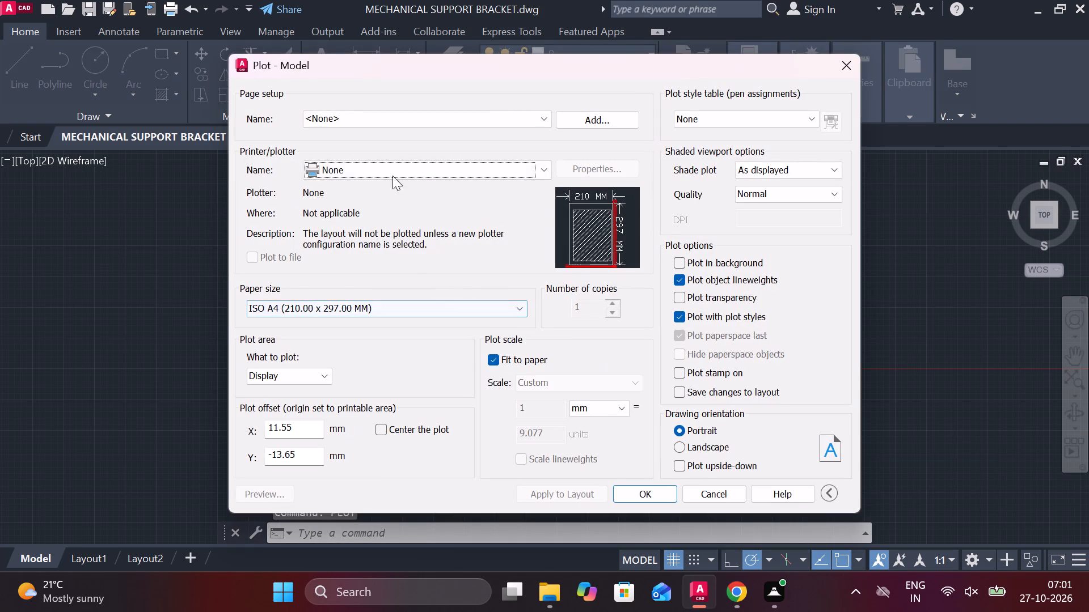
{"action": "left_click", "coordinate": [388, 164]}
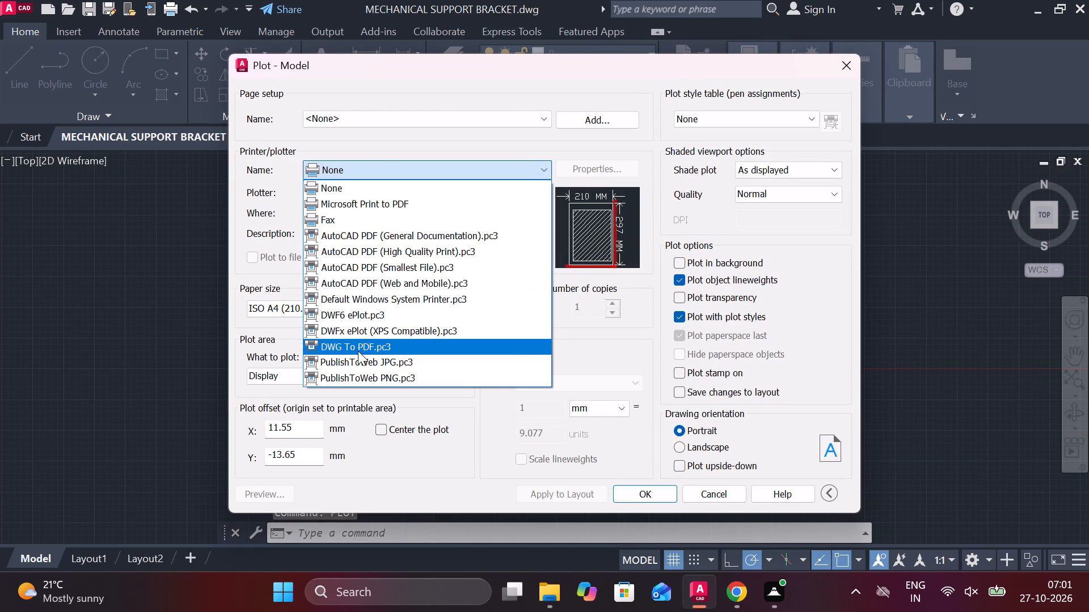
{"action": "left_click", "coordinate": [358, 352]}
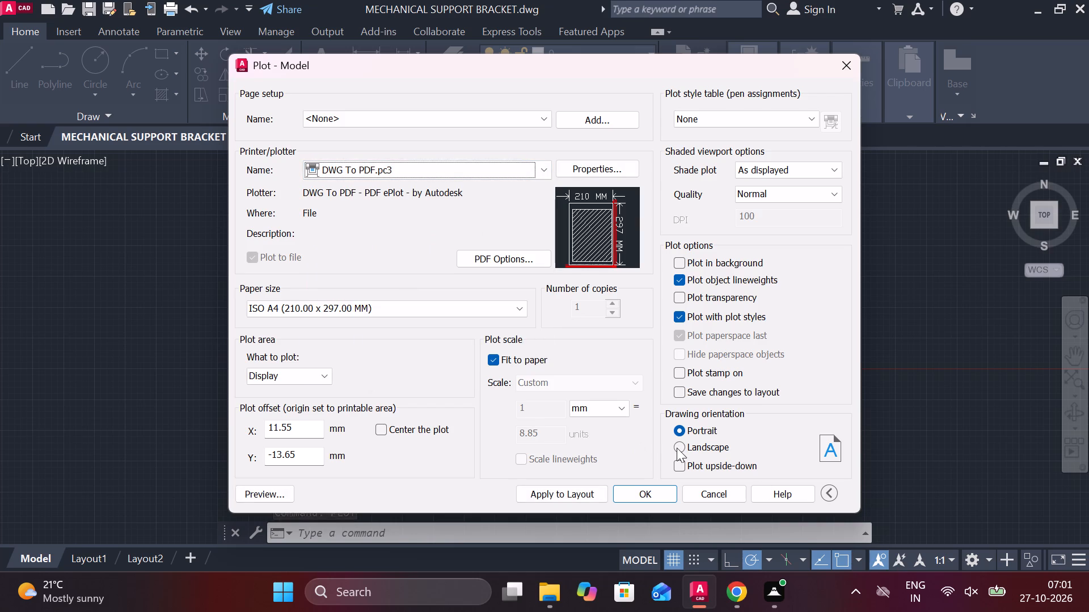
{"action": "left_click", "coordinate": [677, 448]}
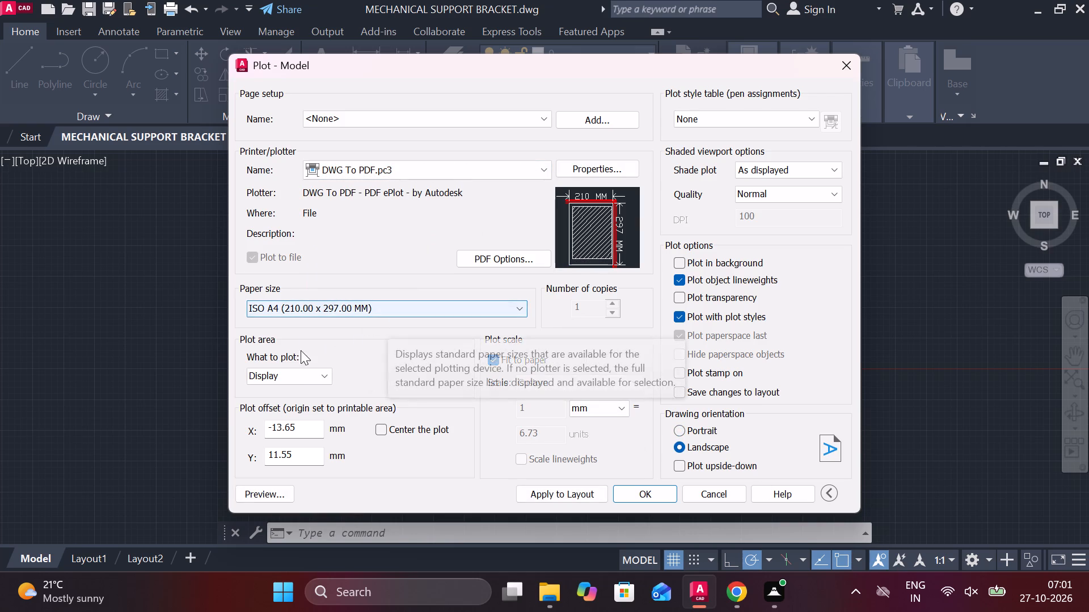
{"action": "left_click", "coordinate": [281, 380]}
{"action": "left_click", "coordinate": [274, 422]}
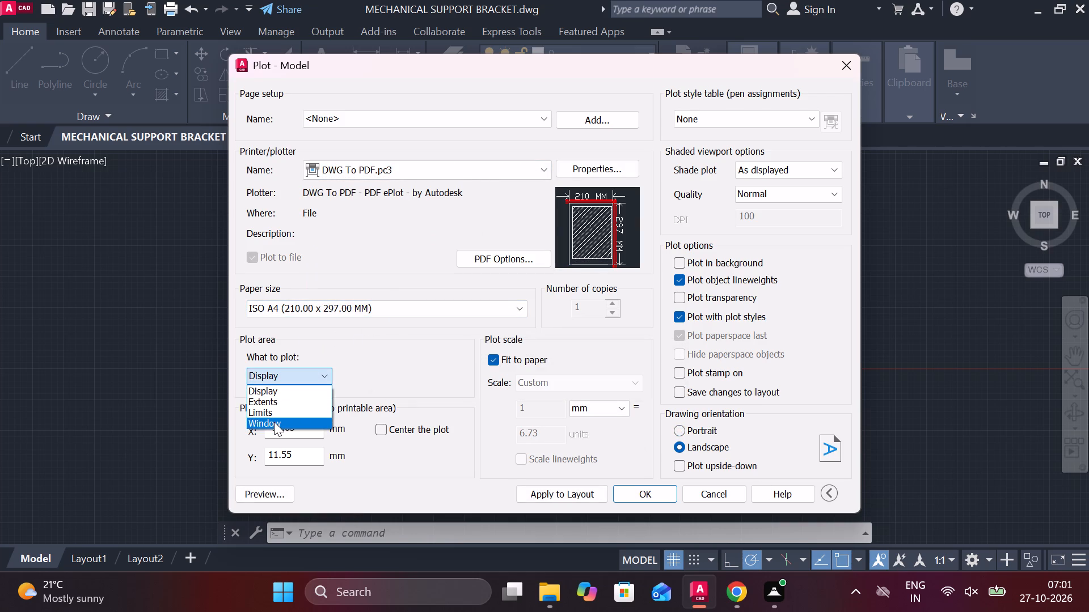
{"action": "left_click", "coordinate": [353, 206]}
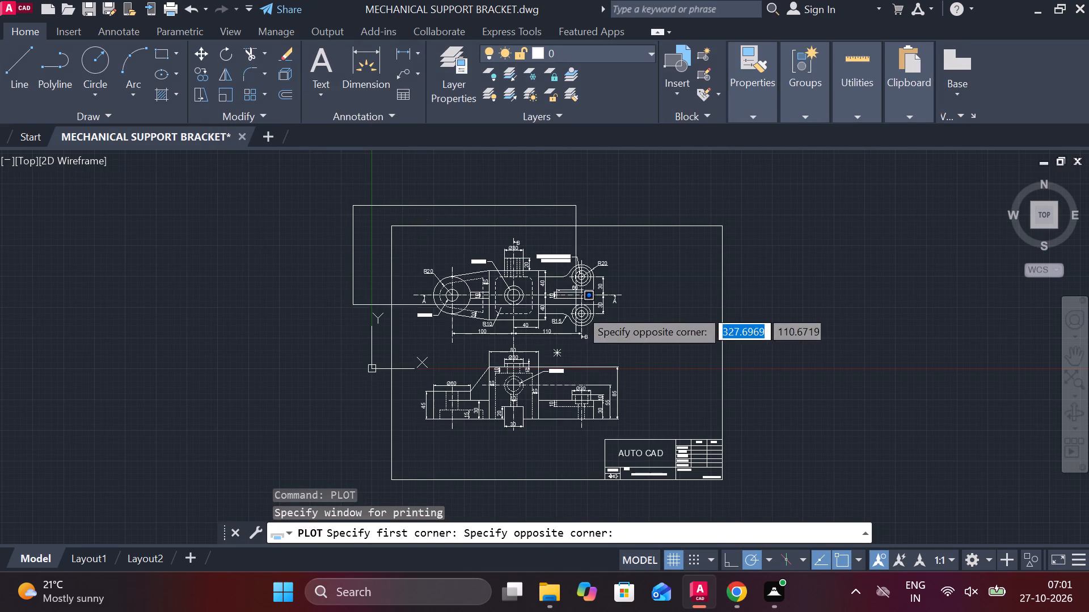
{"action": "middle_click_drag", "start_coordinate": [735, 453], "coordinate": [694, 384]}
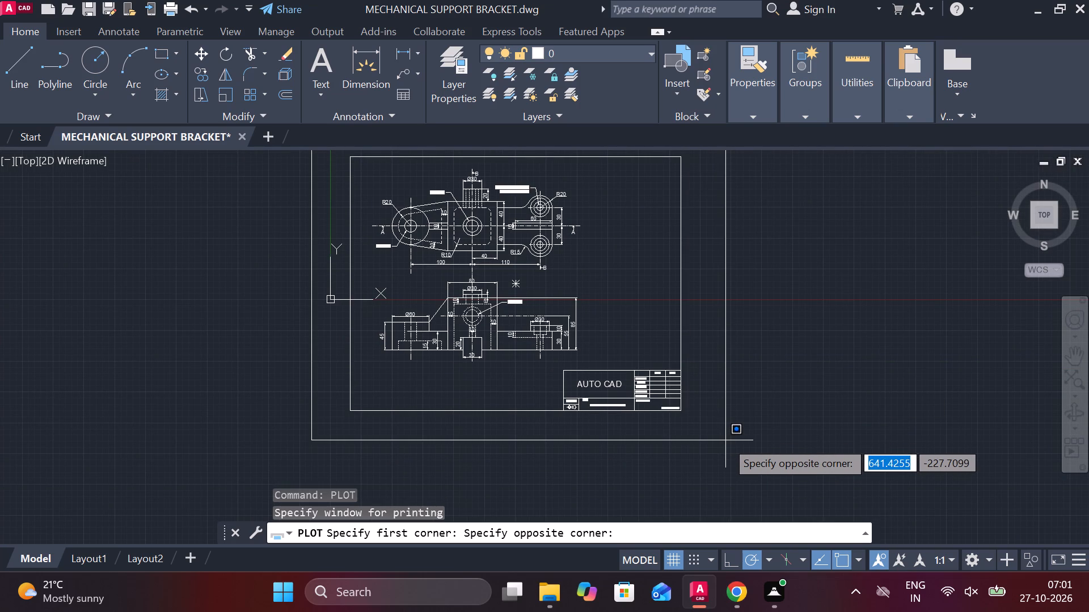
{"action": "left_click", "coordinate": [725, 440]}
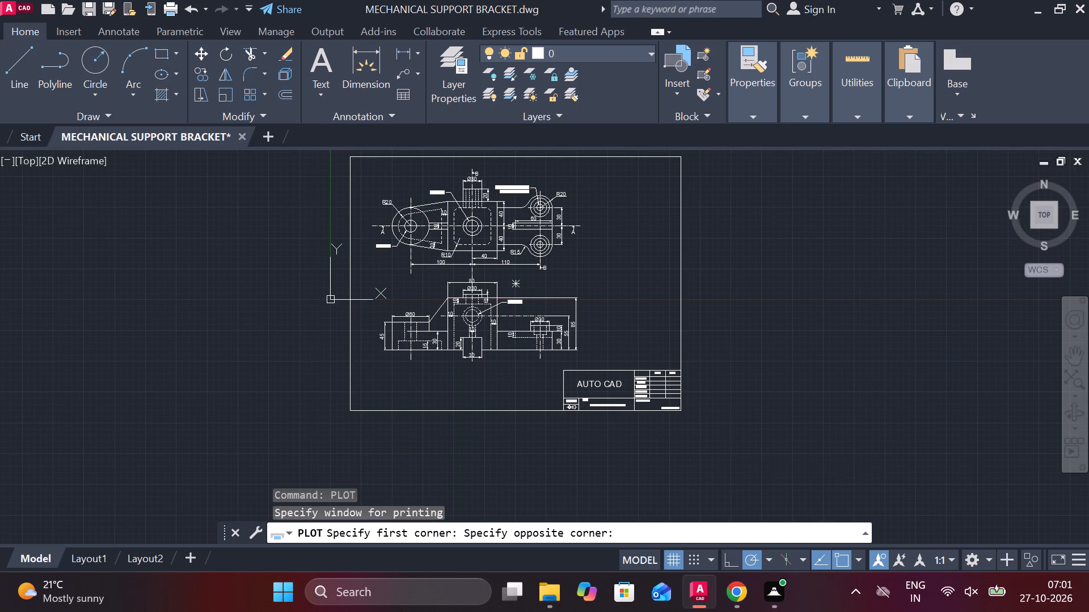
Plot the drawing to MECHANICAL SUPPORT BRACKET-Model.pdf in Documents.
{"action": "left_click", "coordinate": [661, 500]}
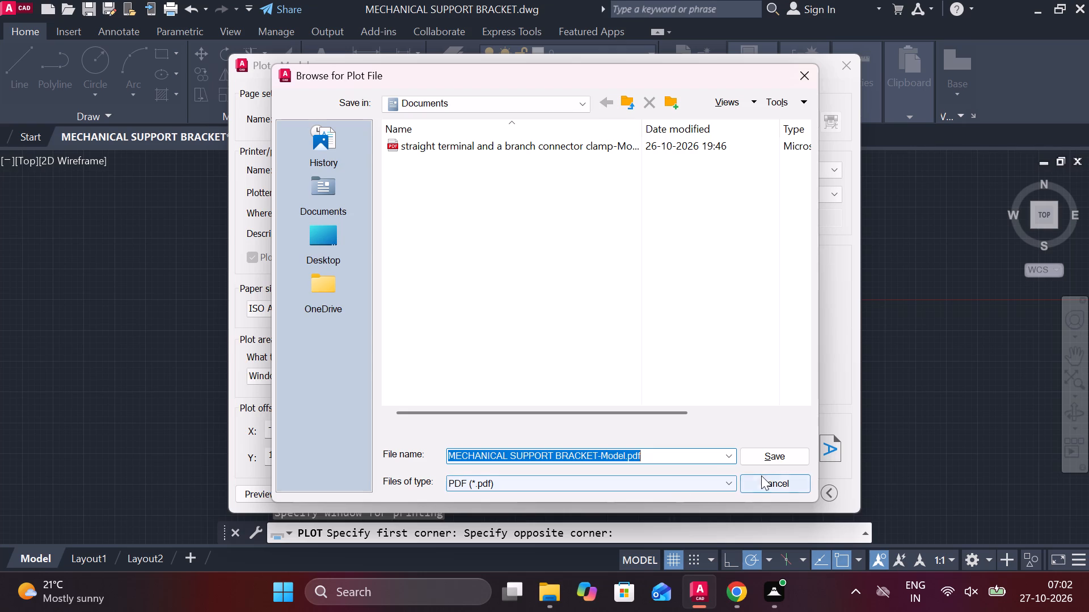
{"action": "left_click", "coordinate": [773, 458]}
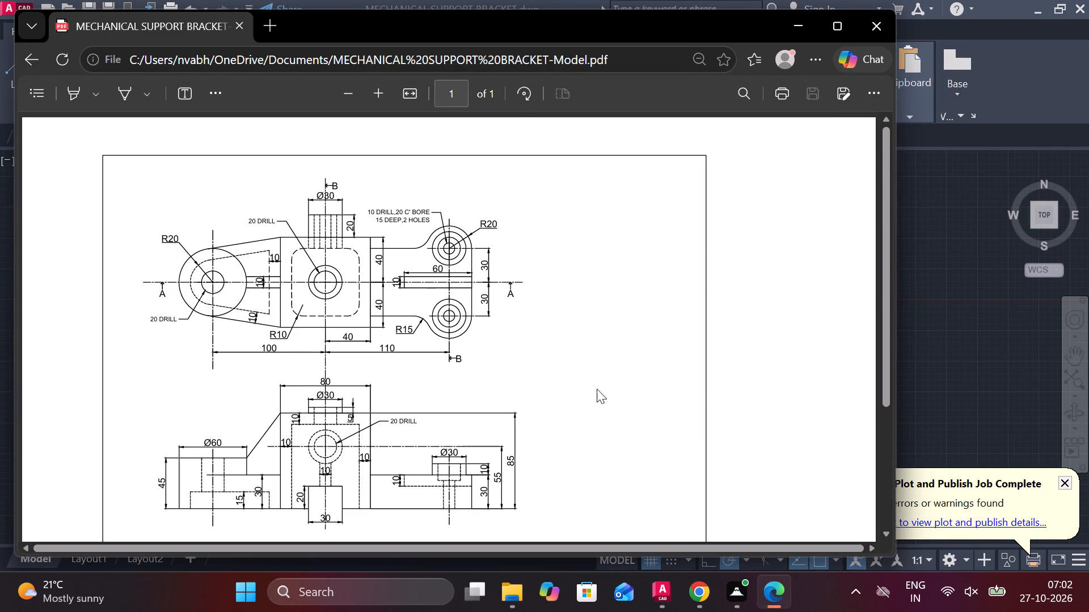
Examine the bracket views, border and title block in the plotted PDF in Microsoft Edge.
{"action": "scroll", "coordinate": [591, 413], "scroll_direction": "down", "scroll_amount": 3}
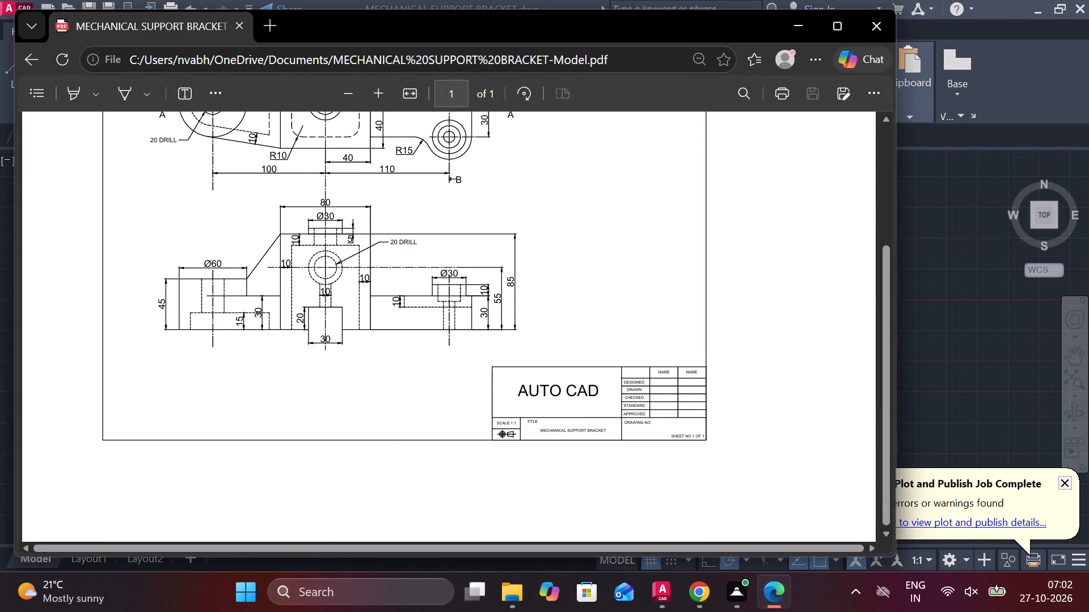
{"action": "scroll", "coordinate": [648, 437], "scroll_direction": "up", "scroll_amount": 1}
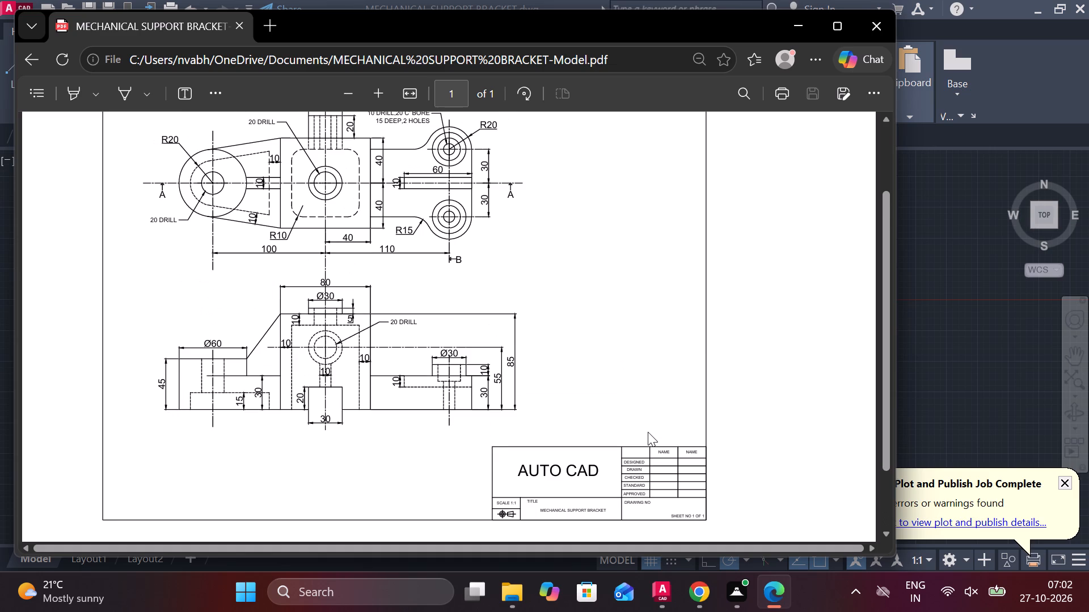
{"action": "scroll", "coordinate": [653, 434], "scroll_direction": "up", "scroll_amount": 3}
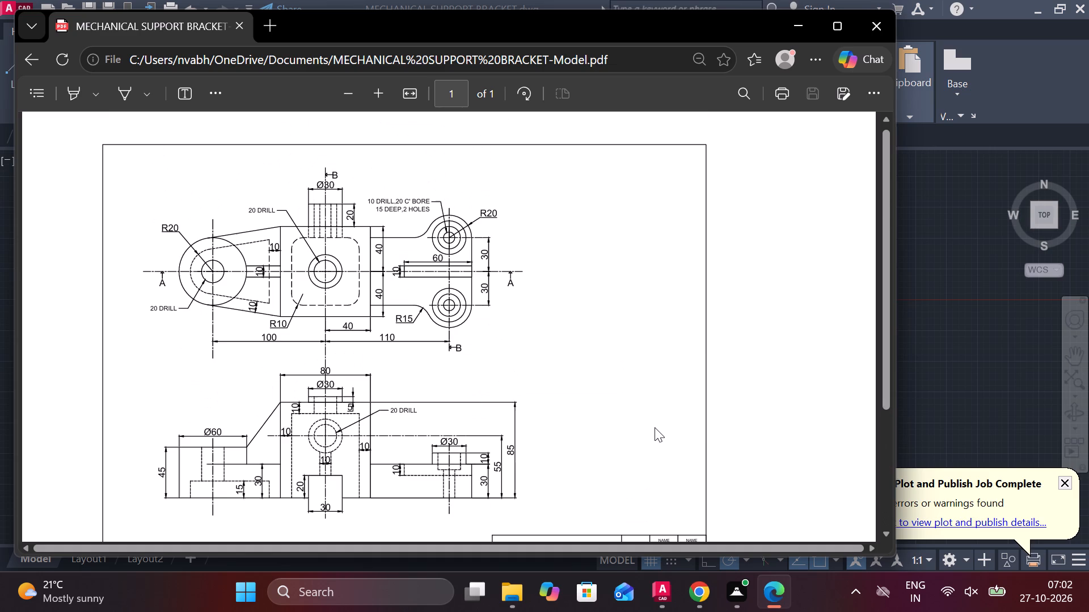
{"action": "scroll", "coordinate": [655, 427], "scroll_direction": "down", "scroll_amount": 2}
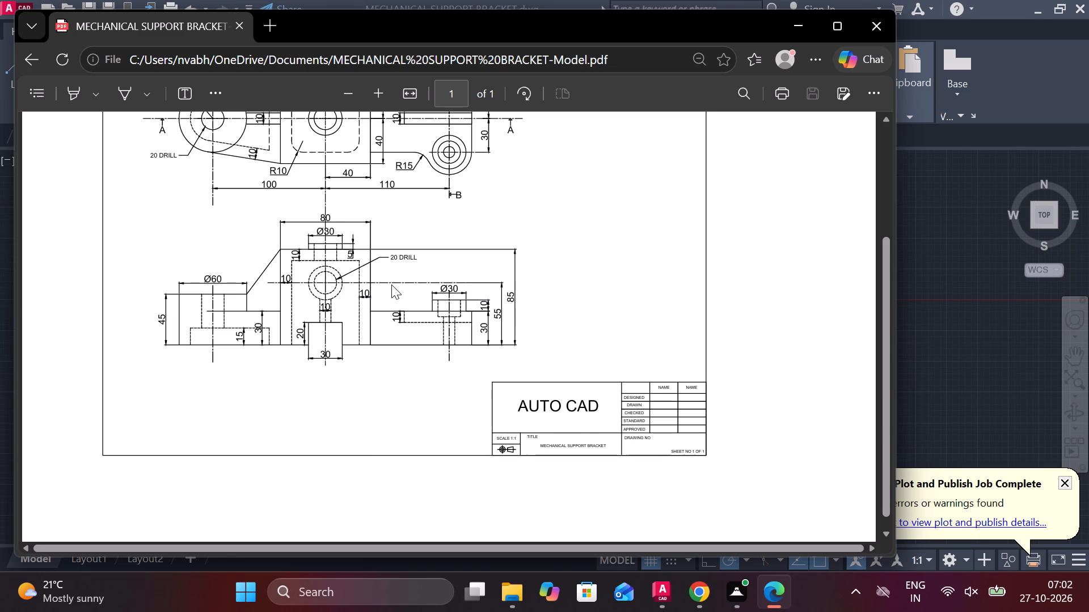
{"action": "scroll", "coordinate": [391, 284], "scroll_direction": "up", "scroll_amount": 2}
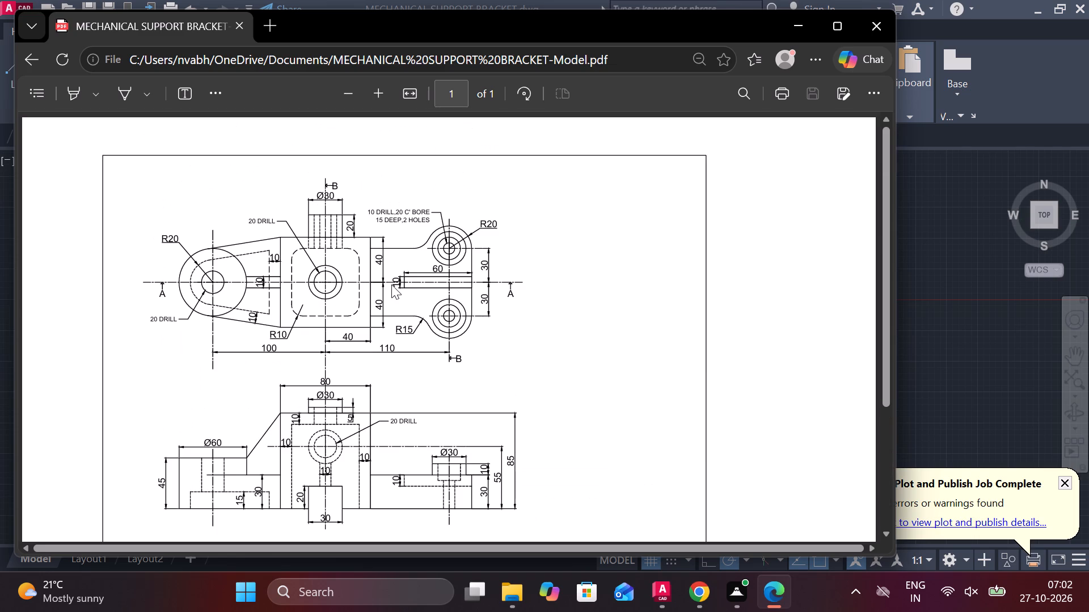